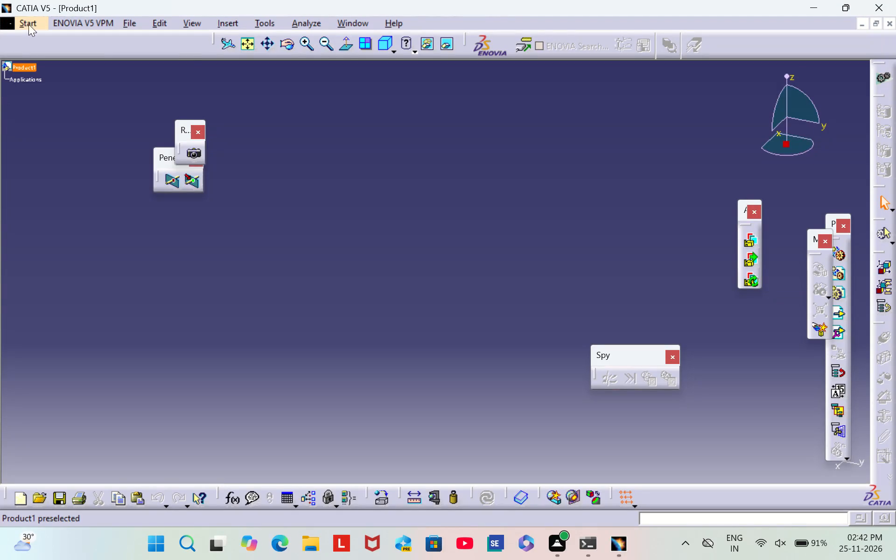
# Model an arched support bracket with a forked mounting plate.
# Create a new part inside the product in the Part Design workbench.
pyautogui.click(26, 23)
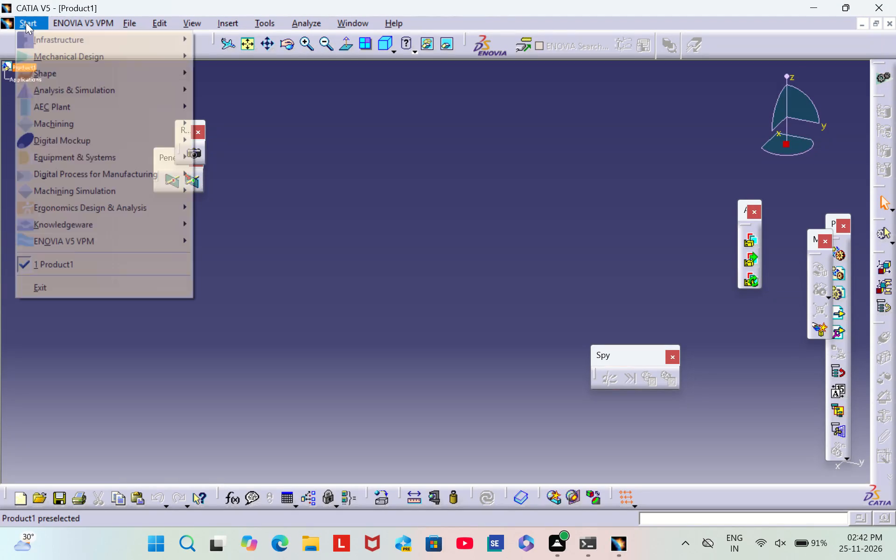
pyautogui.click(58, 51)
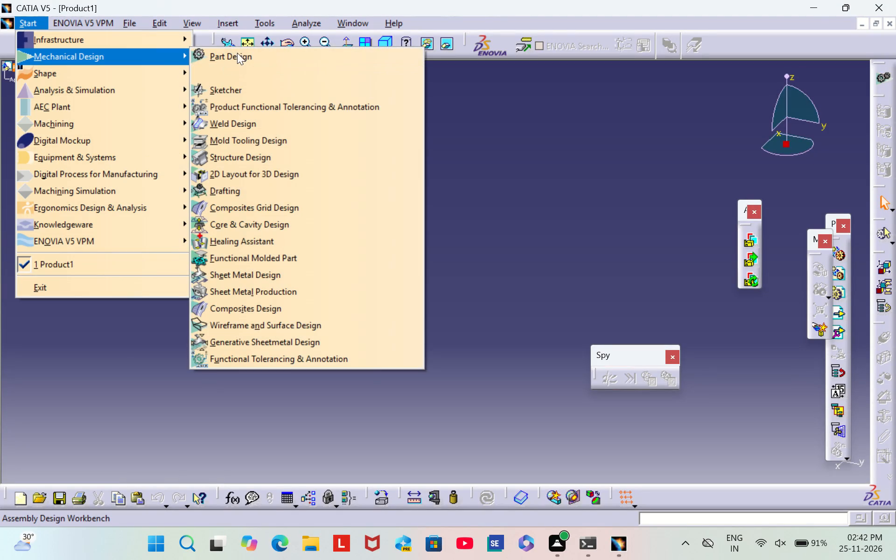
pyautogui.click(236, 56)
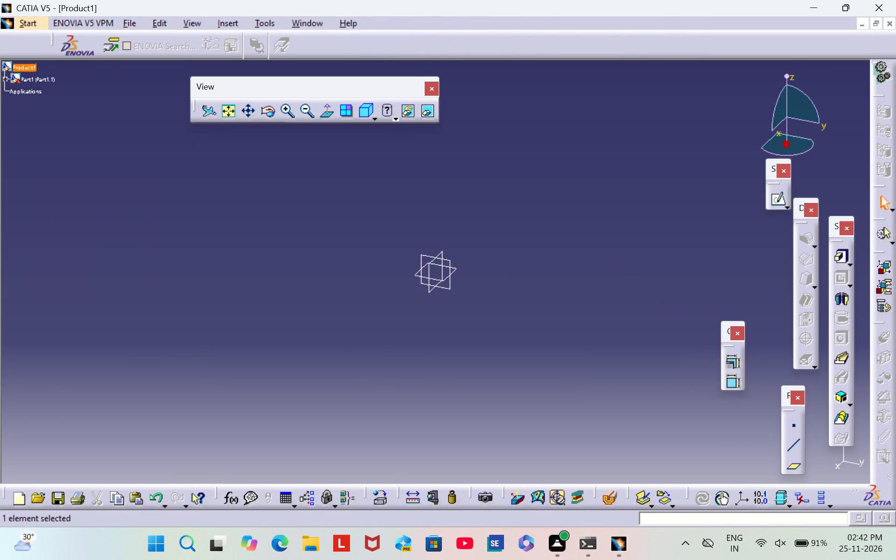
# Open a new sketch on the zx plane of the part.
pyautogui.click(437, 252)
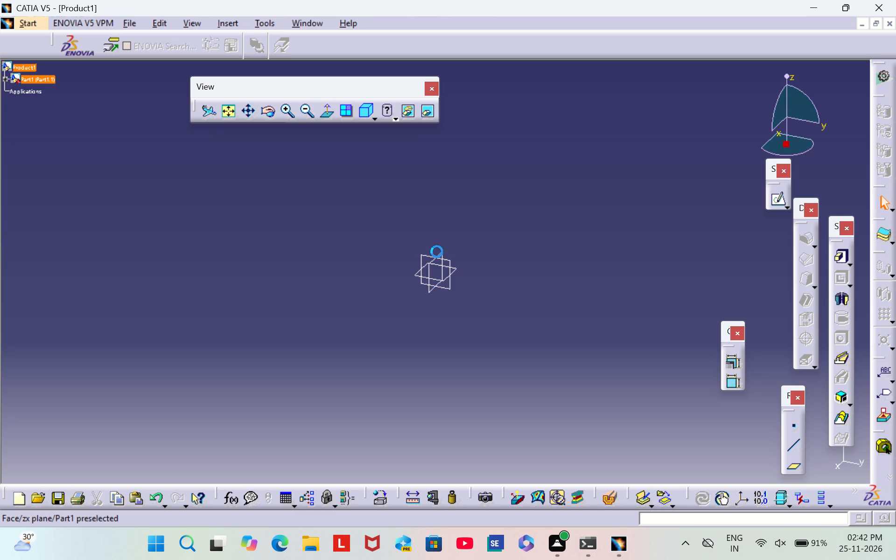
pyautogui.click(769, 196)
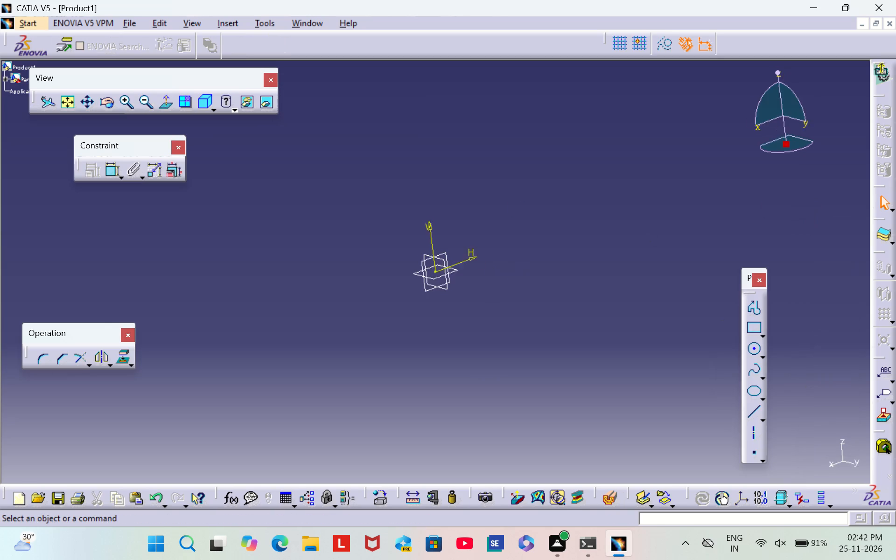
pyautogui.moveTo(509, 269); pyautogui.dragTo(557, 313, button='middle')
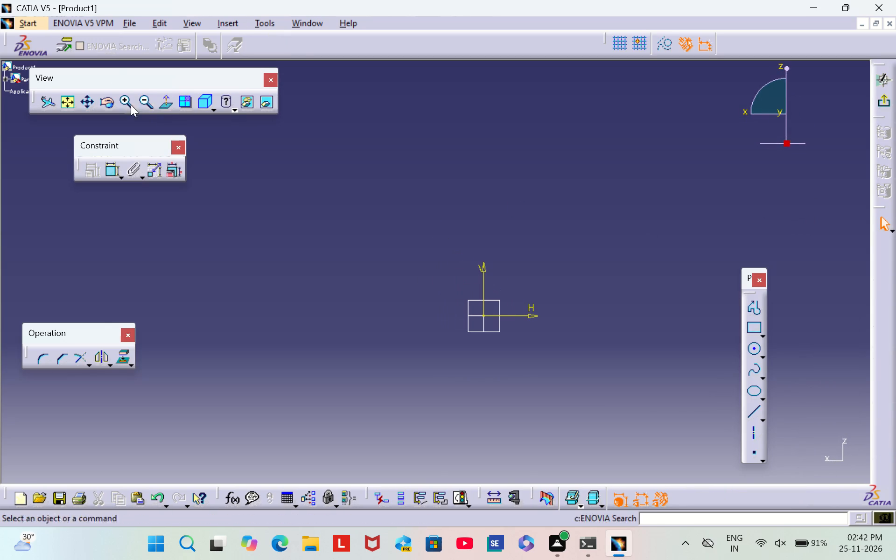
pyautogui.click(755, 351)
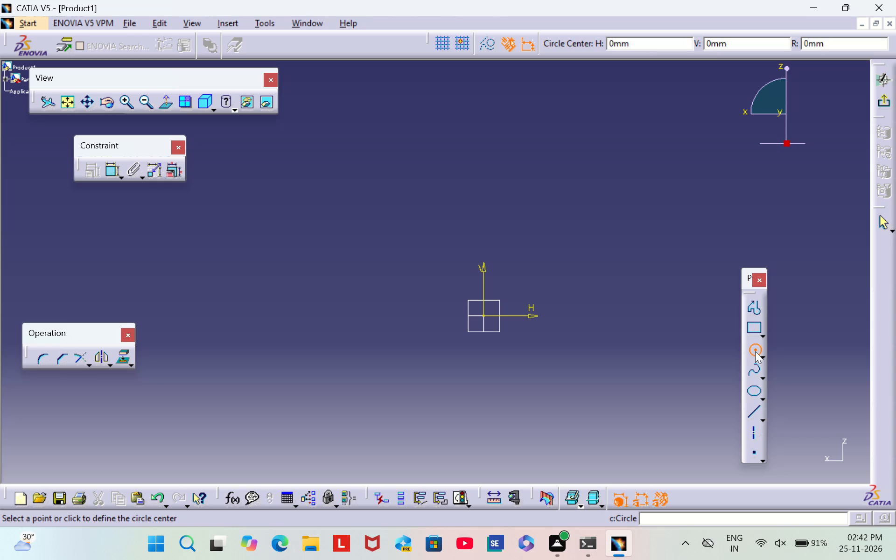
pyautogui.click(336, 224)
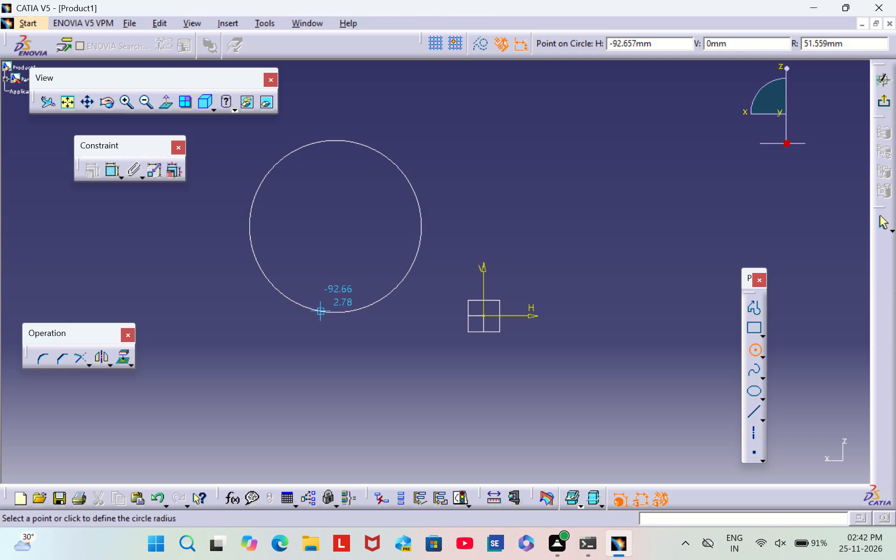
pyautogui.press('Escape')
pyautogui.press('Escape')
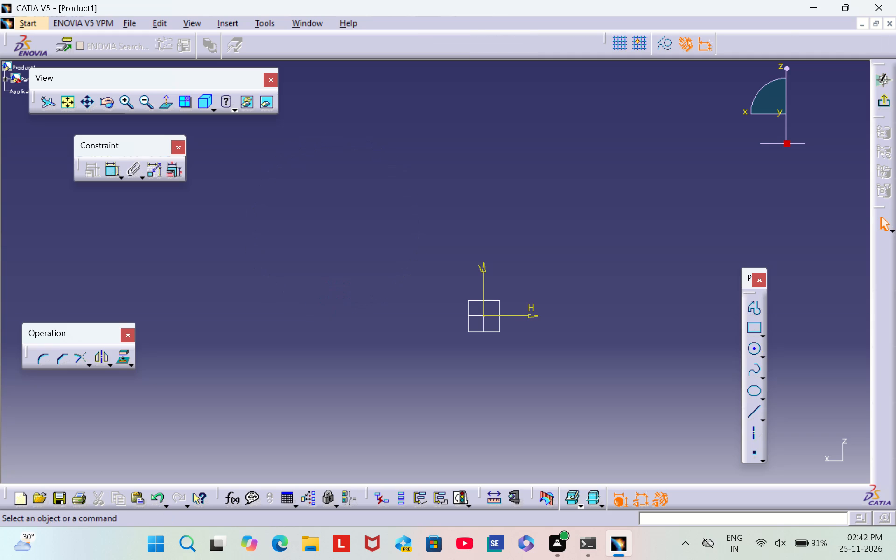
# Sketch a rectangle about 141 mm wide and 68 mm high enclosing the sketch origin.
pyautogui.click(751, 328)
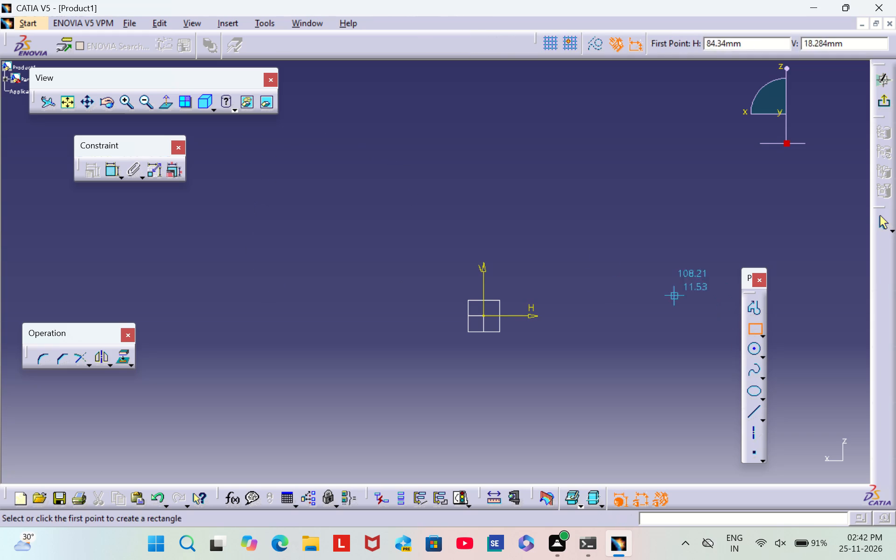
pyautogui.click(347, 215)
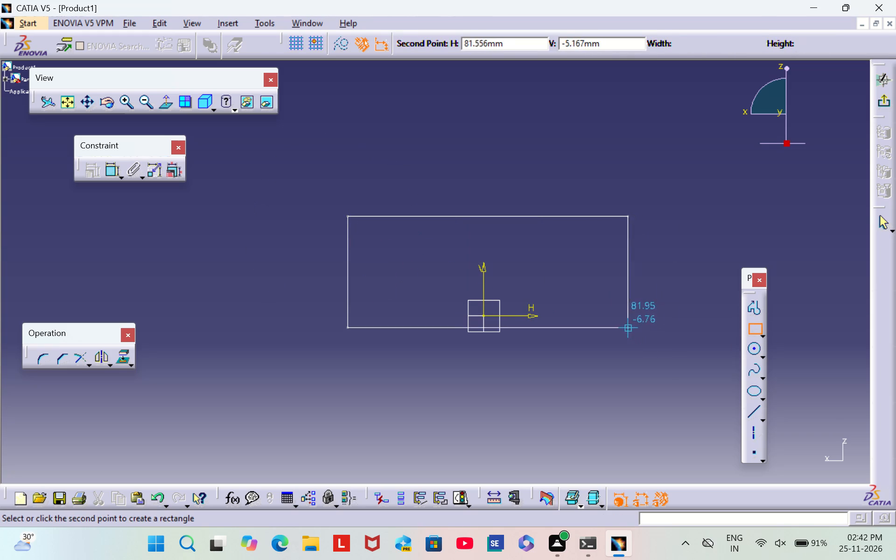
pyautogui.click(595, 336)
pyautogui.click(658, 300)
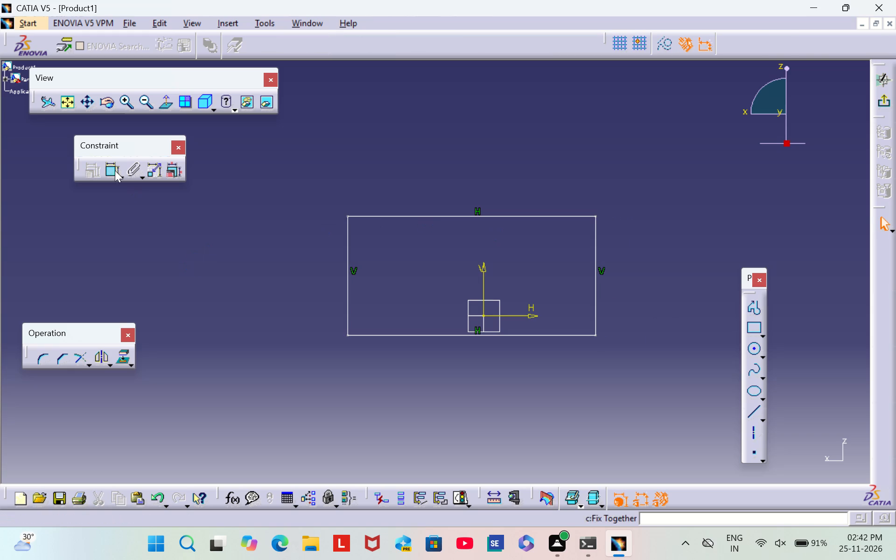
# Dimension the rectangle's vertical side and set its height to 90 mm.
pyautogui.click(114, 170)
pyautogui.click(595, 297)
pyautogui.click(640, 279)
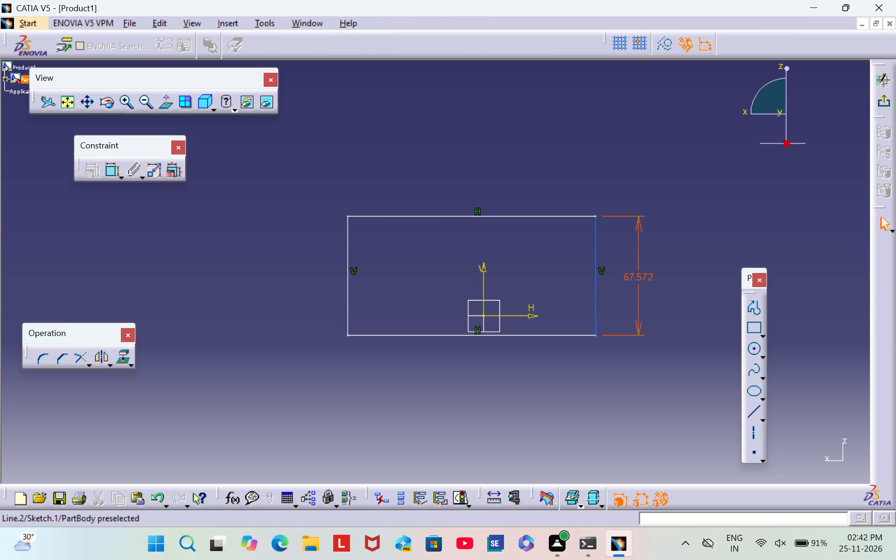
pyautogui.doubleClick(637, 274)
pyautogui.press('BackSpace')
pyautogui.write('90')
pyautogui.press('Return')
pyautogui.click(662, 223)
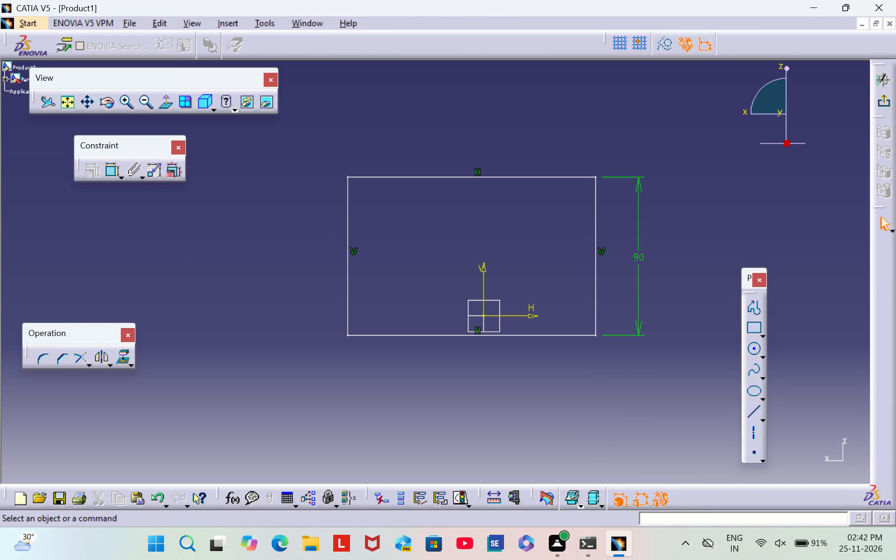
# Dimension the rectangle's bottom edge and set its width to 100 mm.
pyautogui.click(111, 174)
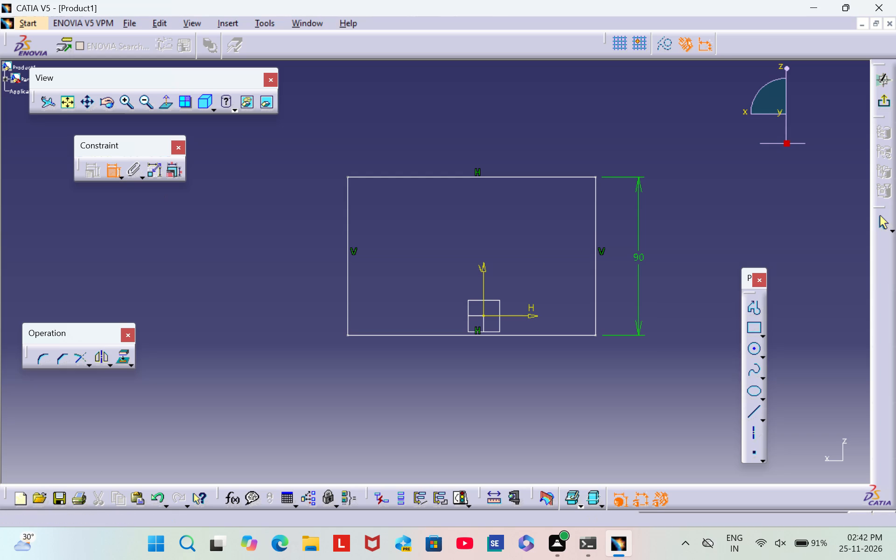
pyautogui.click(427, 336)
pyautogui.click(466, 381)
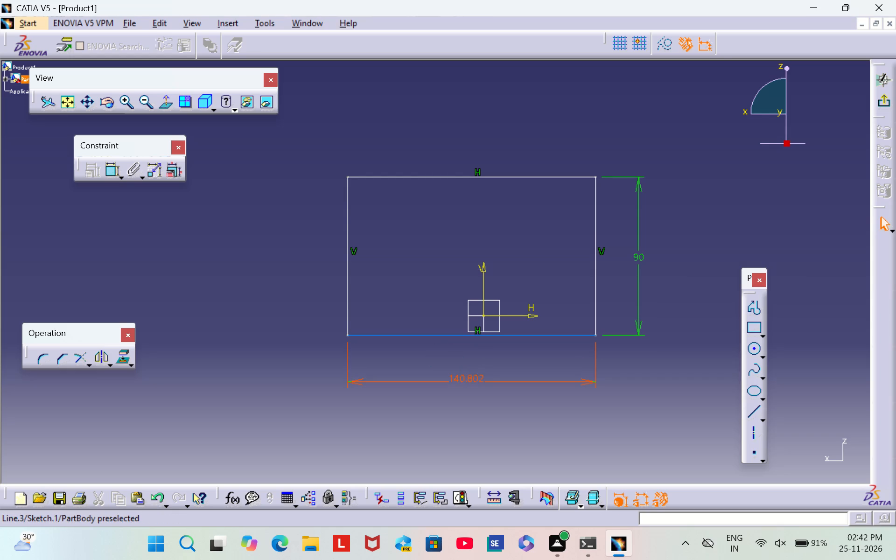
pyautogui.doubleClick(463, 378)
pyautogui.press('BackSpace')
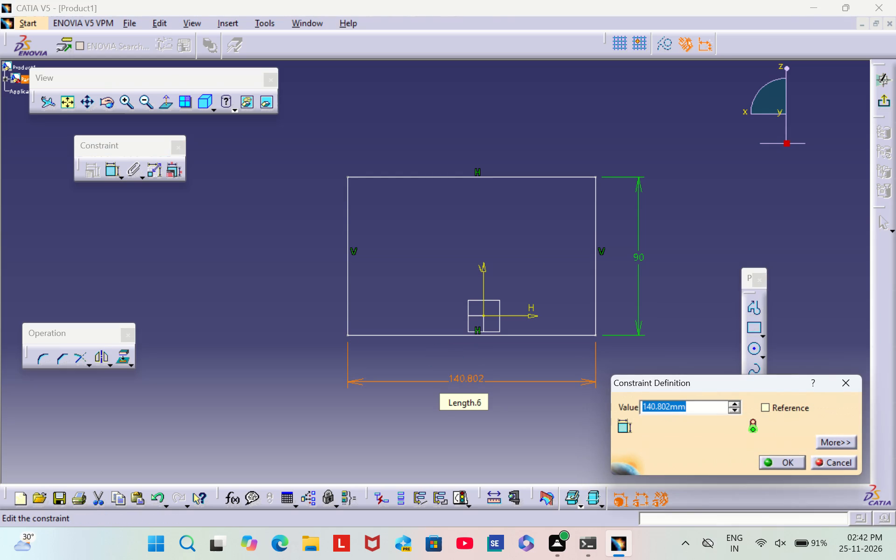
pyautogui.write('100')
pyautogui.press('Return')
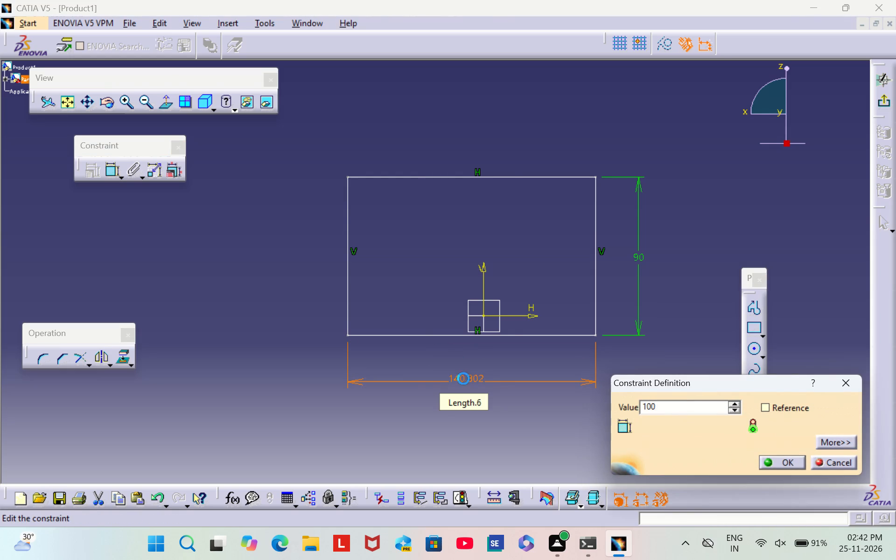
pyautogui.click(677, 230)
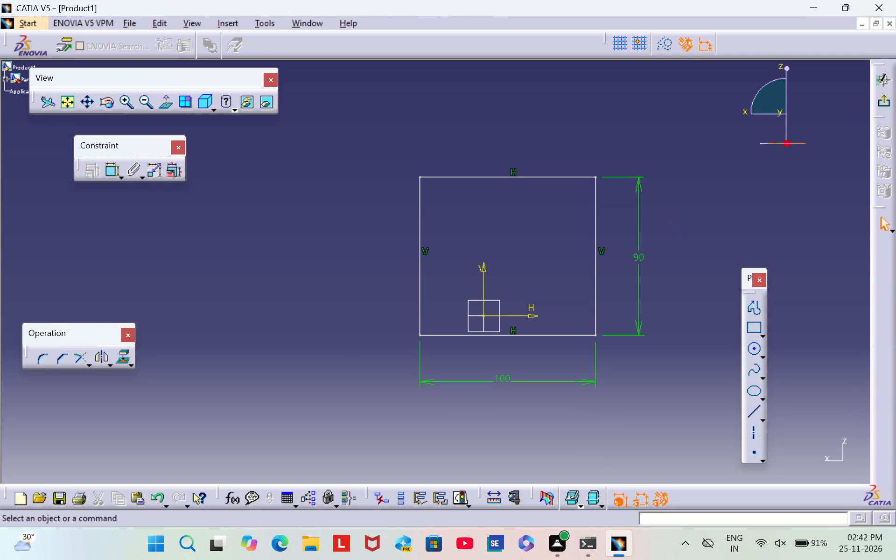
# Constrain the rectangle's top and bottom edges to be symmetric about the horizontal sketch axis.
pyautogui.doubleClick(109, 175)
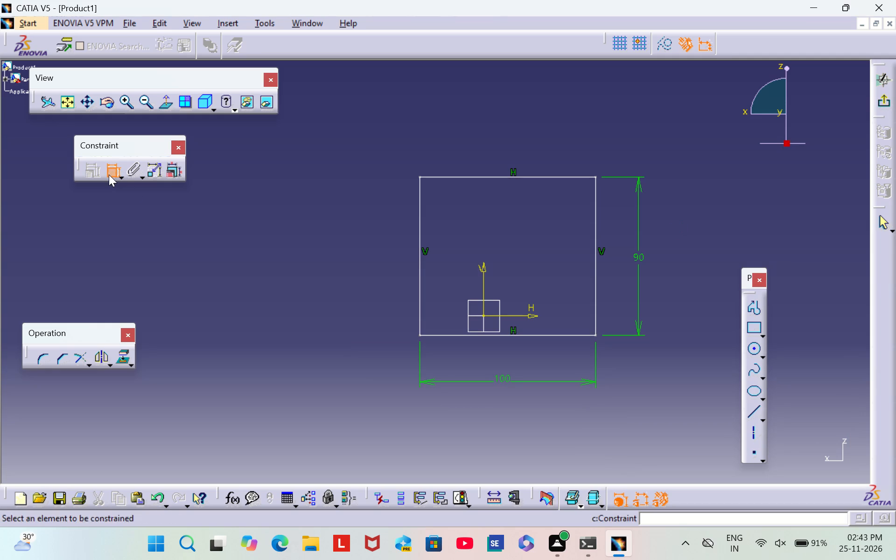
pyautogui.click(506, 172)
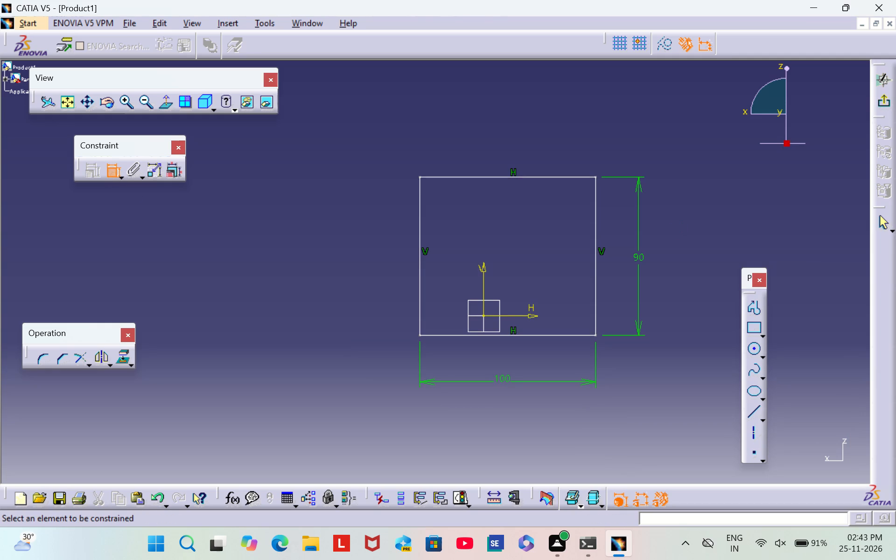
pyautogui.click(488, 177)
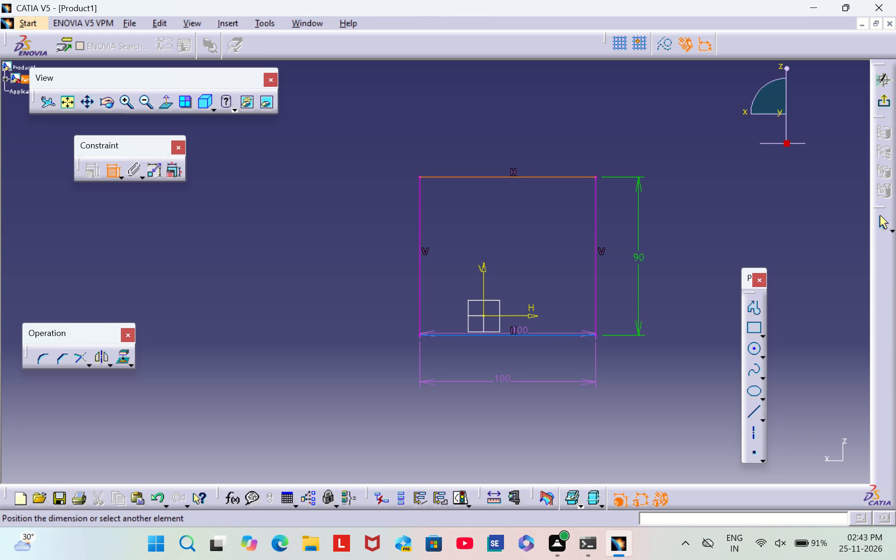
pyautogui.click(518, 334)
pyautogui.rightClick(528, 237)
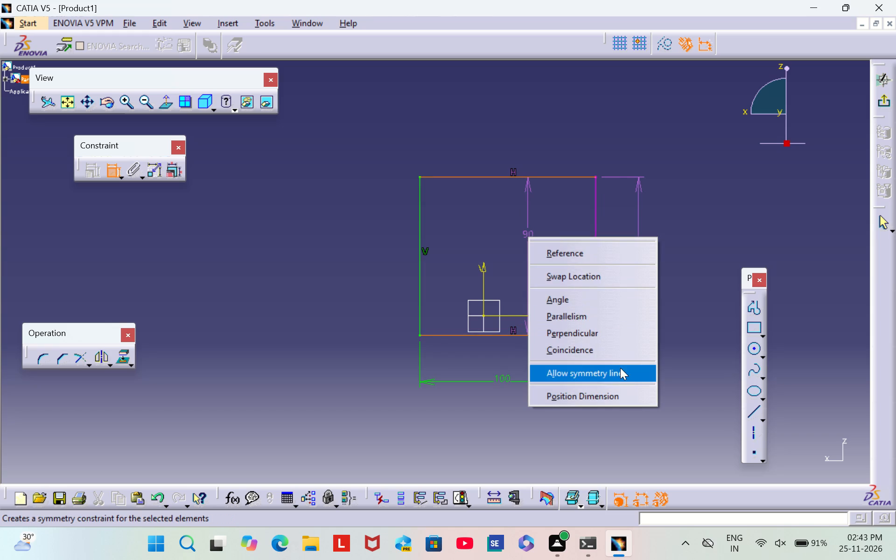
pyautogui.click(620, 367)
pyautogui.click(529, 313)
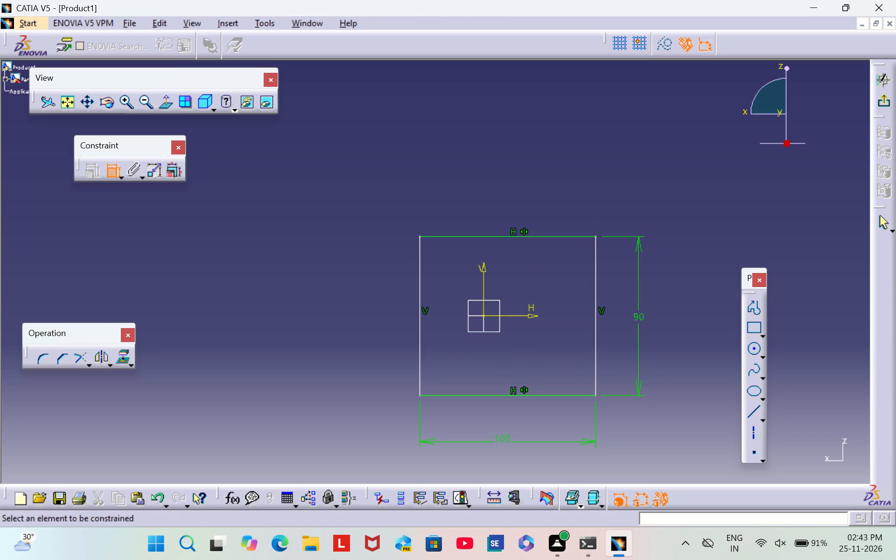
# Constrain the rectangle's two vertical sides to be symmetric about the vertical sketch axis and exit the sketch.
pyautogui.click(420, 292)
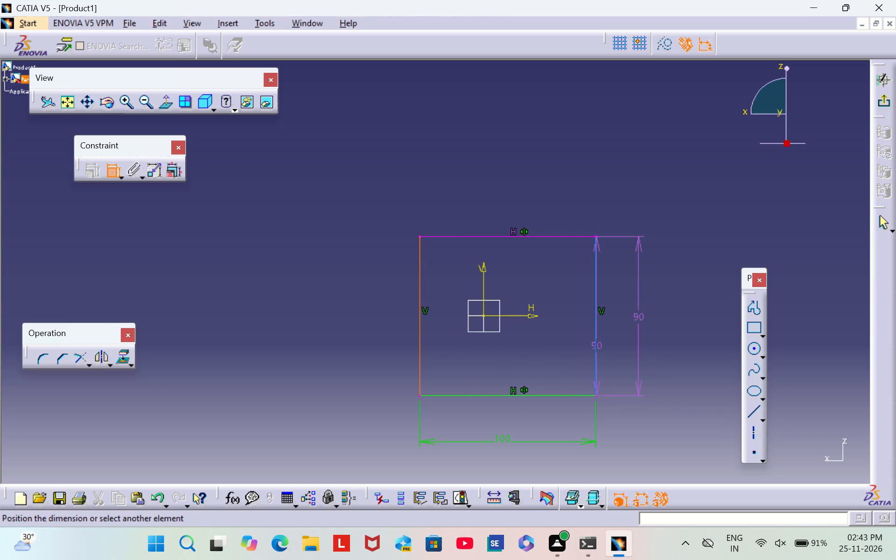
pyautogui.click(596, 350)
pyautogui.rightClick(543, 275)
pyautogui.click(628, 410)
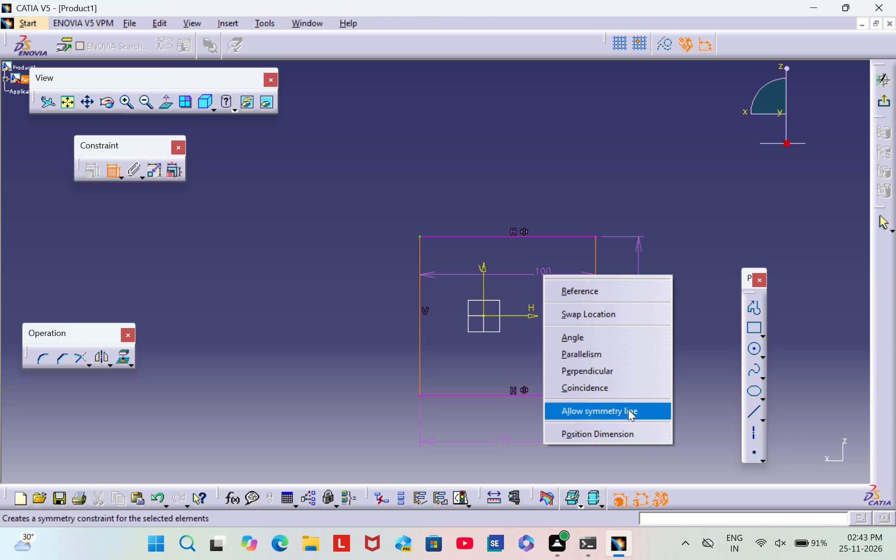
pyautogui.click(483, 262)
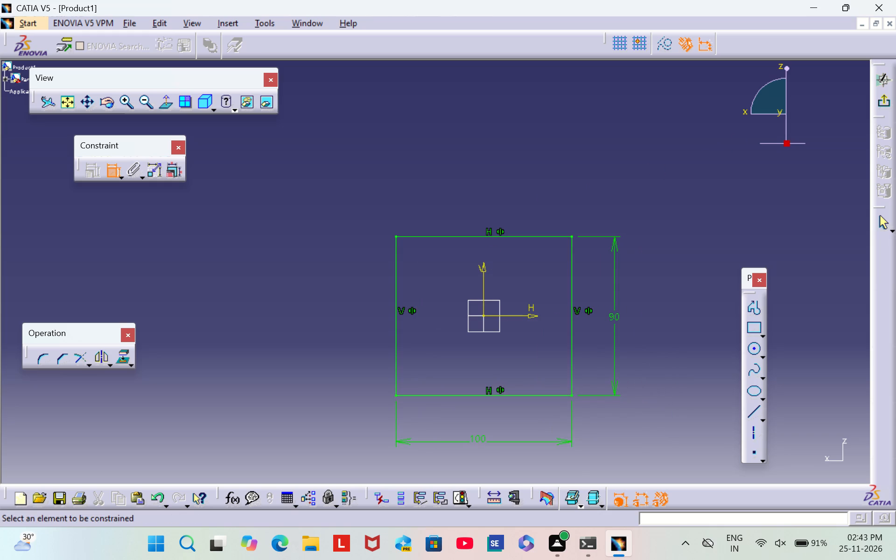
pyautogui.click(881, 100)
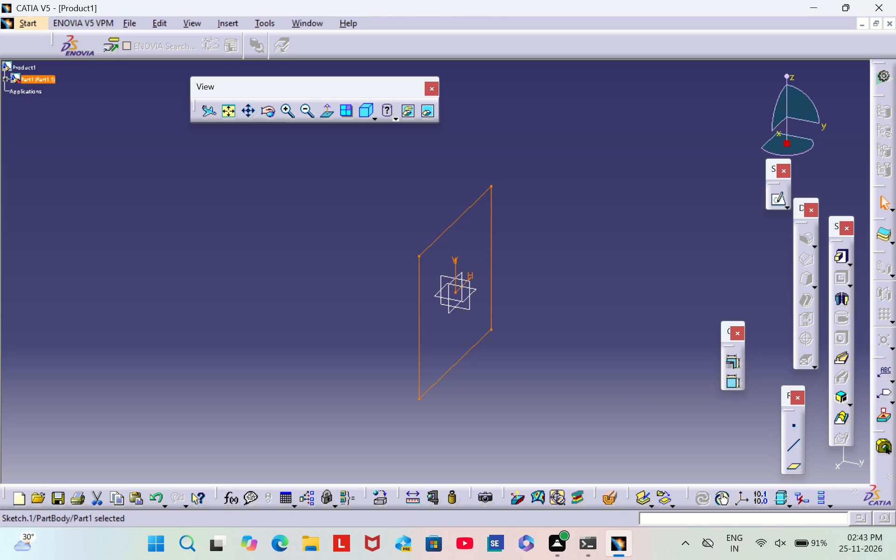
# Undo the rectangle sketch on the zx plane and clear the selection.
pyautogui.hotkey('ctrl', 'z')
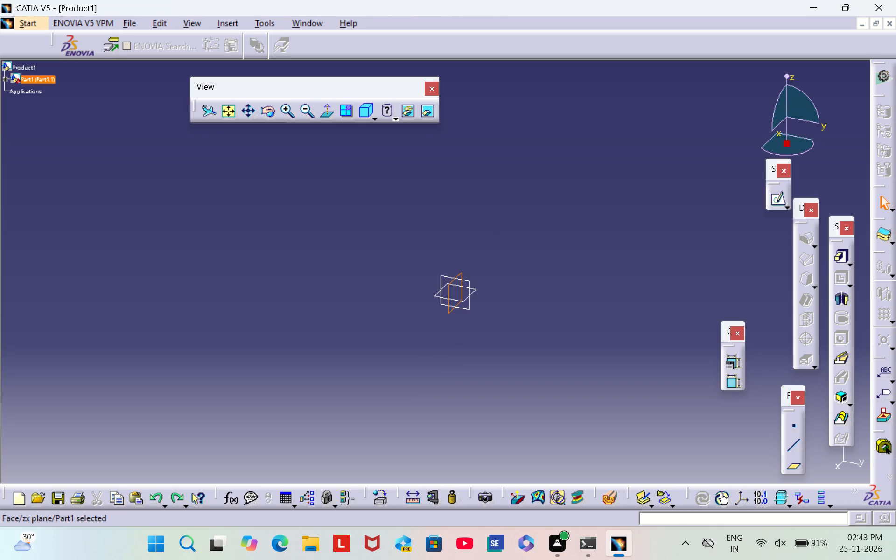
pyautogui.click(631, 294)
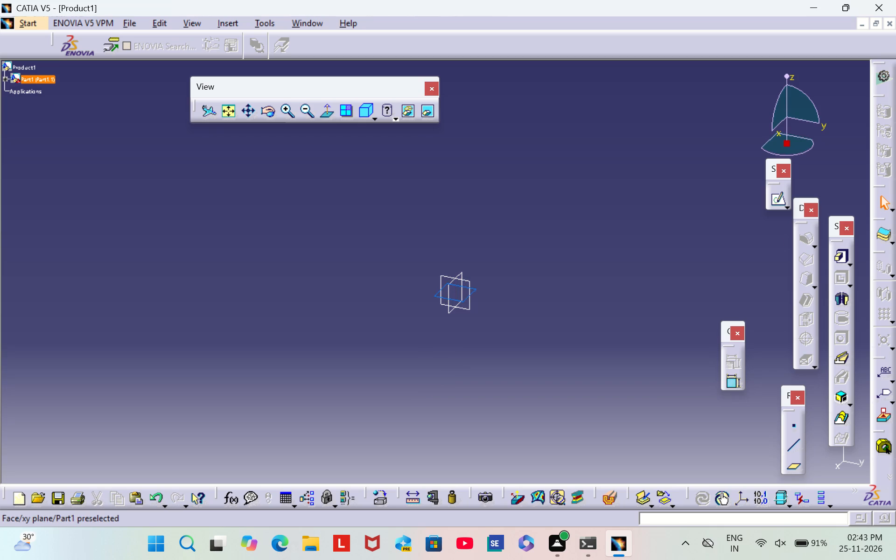
# Open a sketch on the xy plane and draw a rectangle about 73 mm high enclosing the origin.
pyautogui.click(475, 289)
pyautogui.click(776, 200)
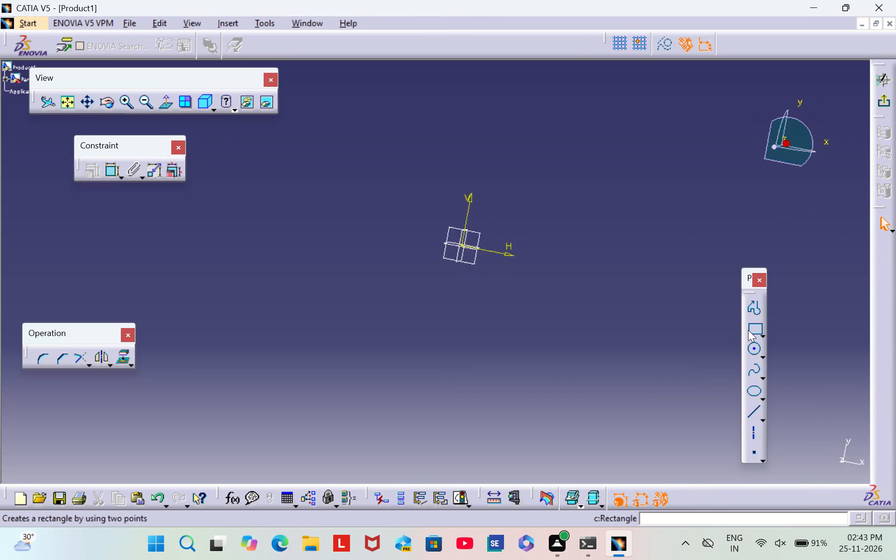
pyautogui.click(747, 326)
pyautogui.click(362, 189)
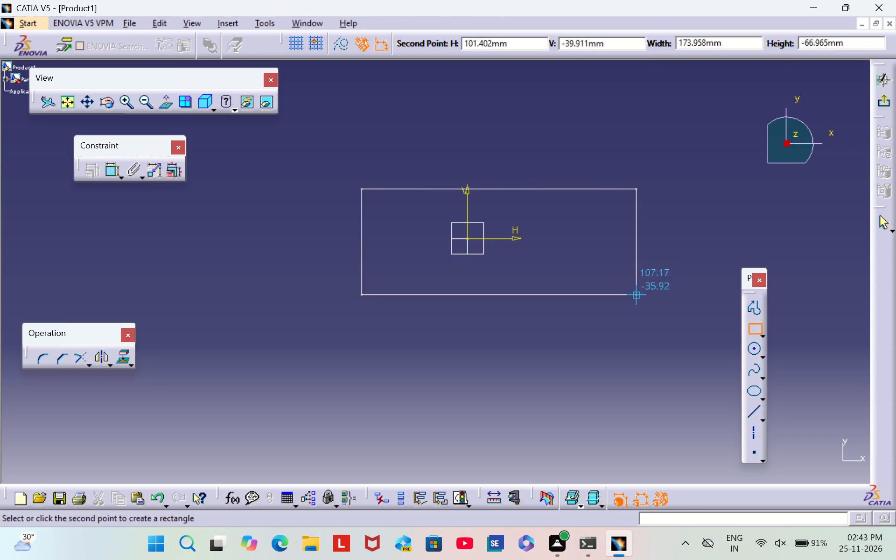
pyautogui.click(591, 303)
# Dimension the rectangle's vertical side and set its length to 90 mm.
pyautogui.click(112, 173)
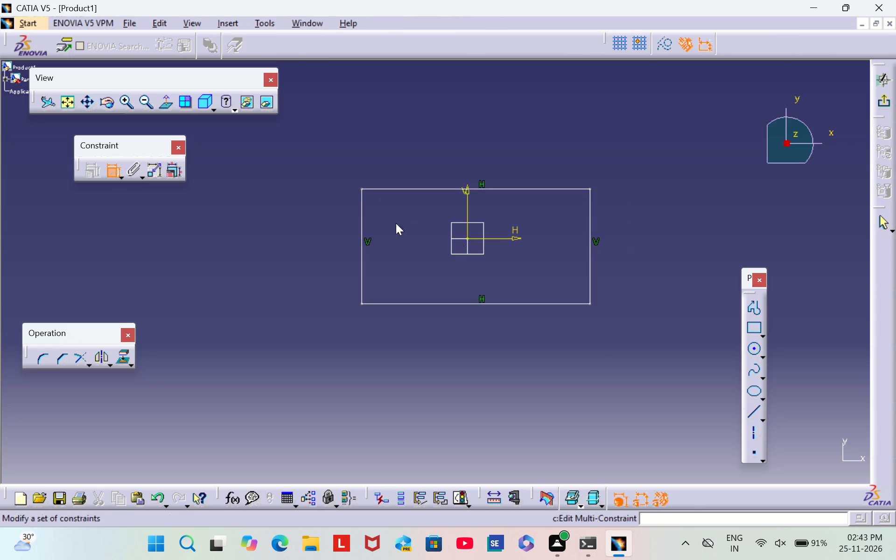
pyautogui.click(589, 271)
pyautogui.click(640, 247)
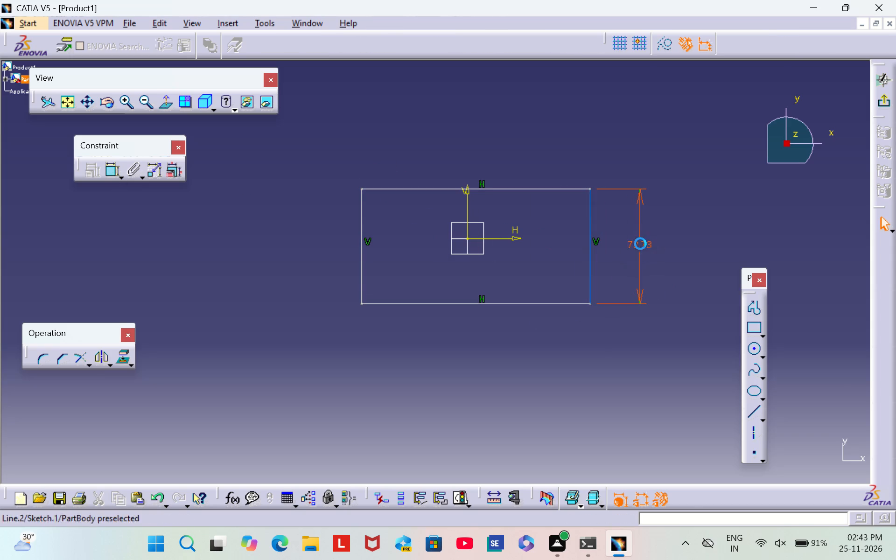
pyautogui.doubleClick(638, 245)
pyautogui.press('BackSpace')
pyautogui.write('90')
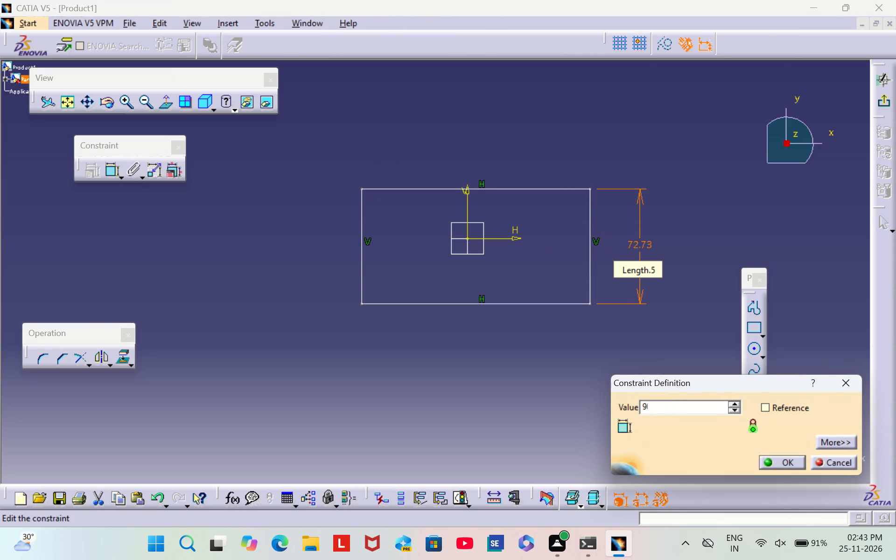
pyautogui.press('Return')
pyautogui.click(662, 229)
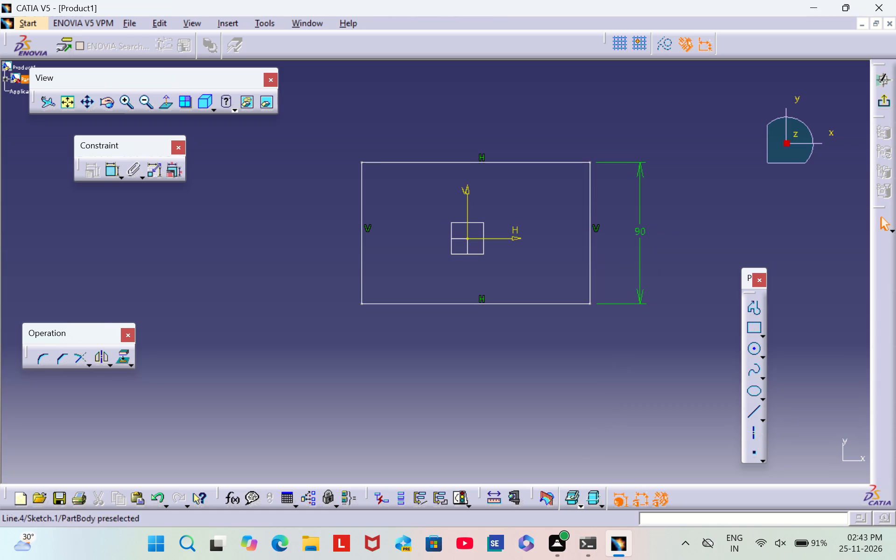
# Dimension the rectangle's bottom edge and set its length to 100 mm.
pyautogui.click(112, 169)
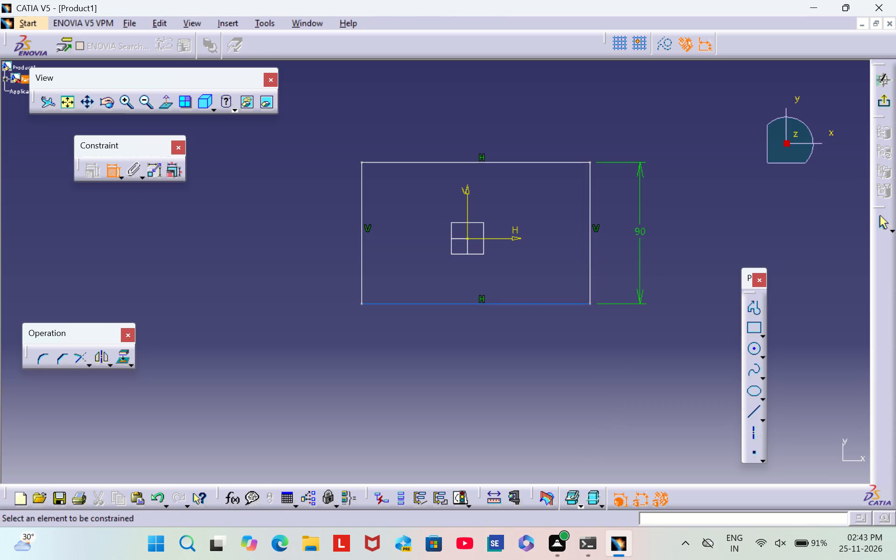
pyautogui.click(469, 302)
pyautogui.click(470, 329)
pyautogui.doubleClick(465, 330)
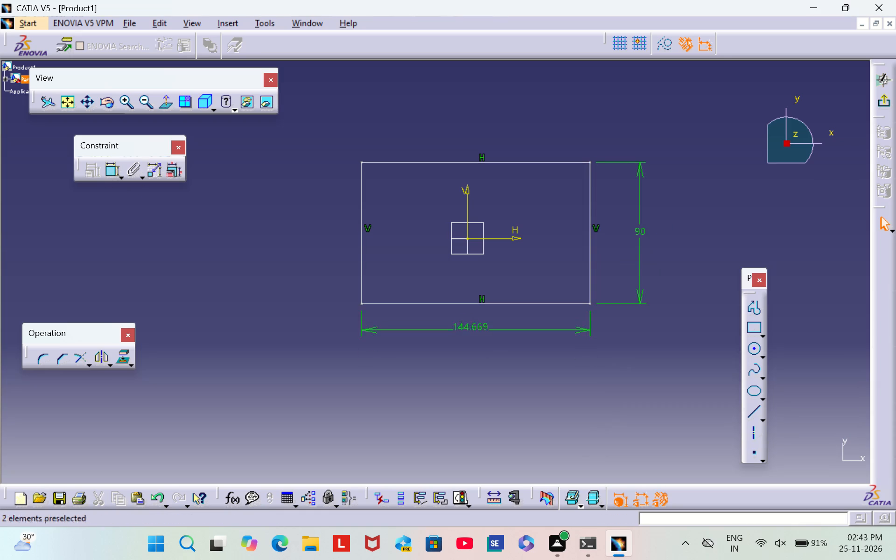
pyautogui.press('BackSpace')
pyautogui.write('100')
pyautogui.press('Return')
pyautogui.click(263, 212)
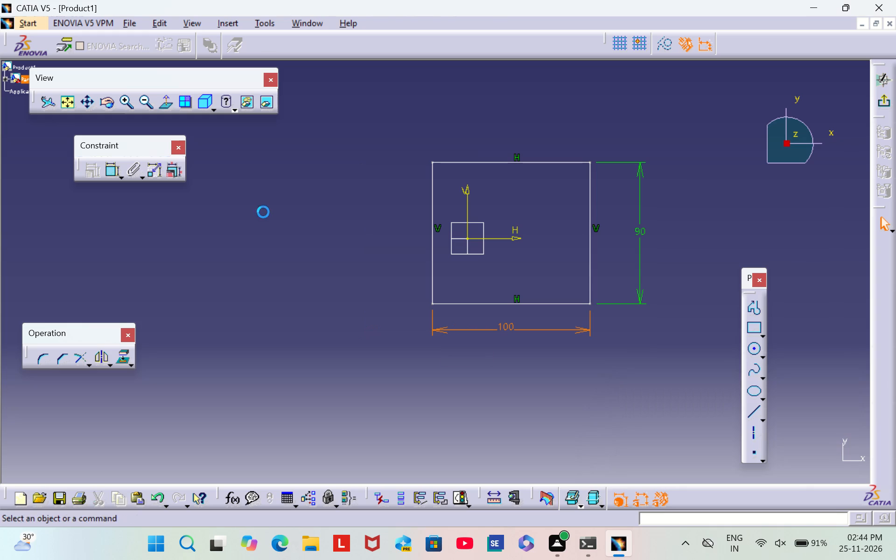
# Constrain the rectangle's two vertical sides to be symmetric about the vertical sketch axis.
pyautogui.doubleClick(113, 173)
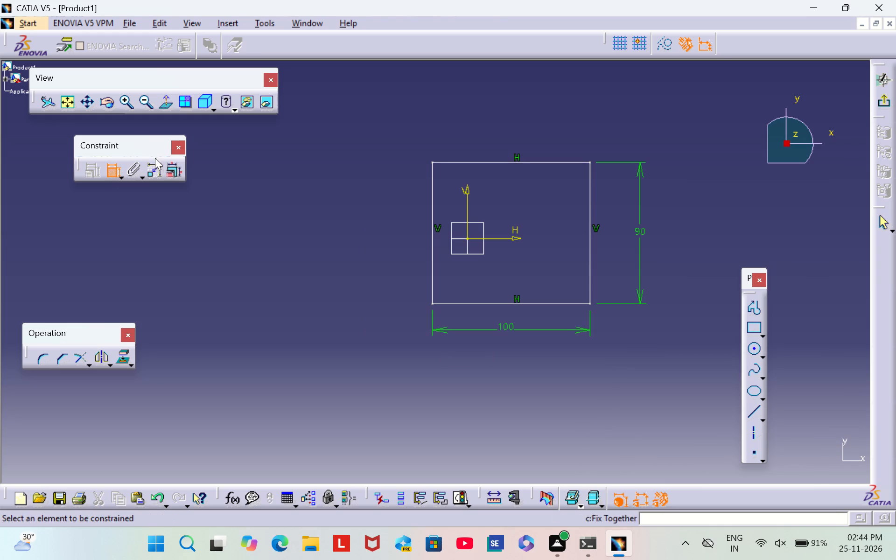
pyautogui.click(432, 239)
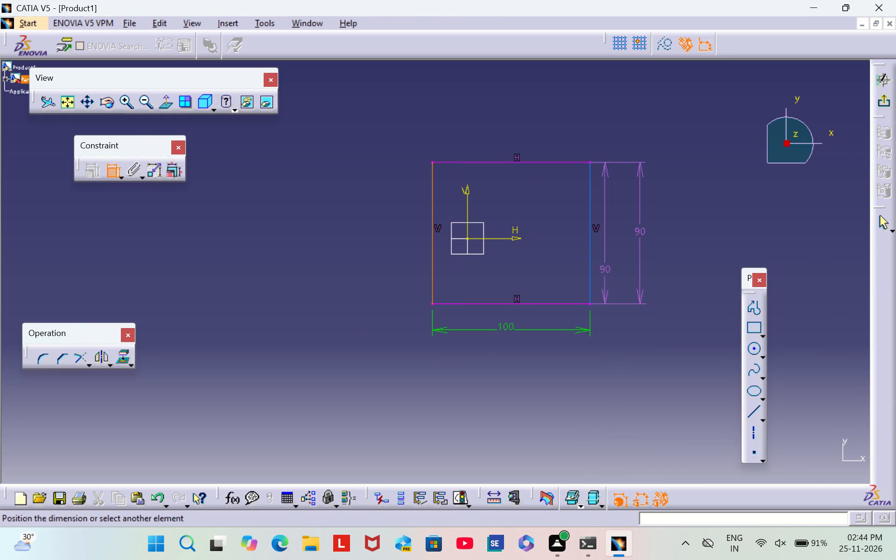
pyautogui.click(589, 250)
pyautogui.rightClick(557, 222)
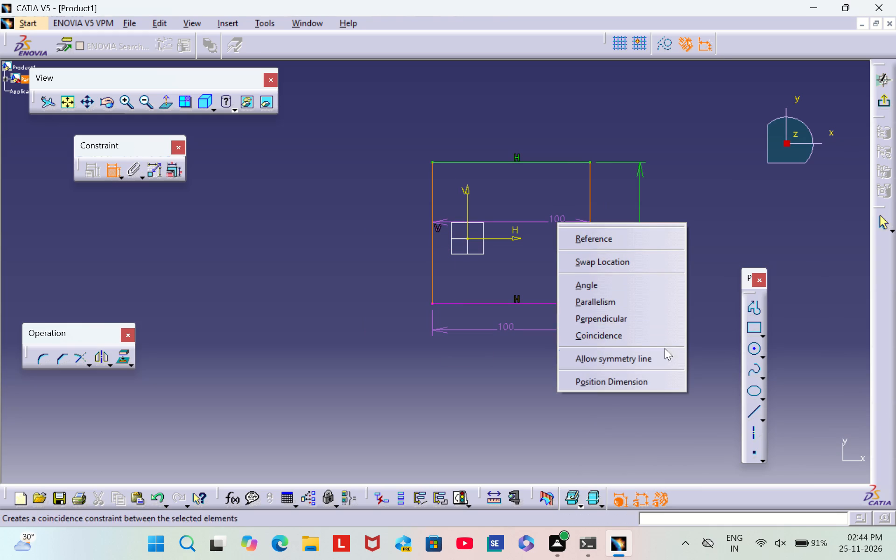
pyautogui.click(663, 353)
pyautogui.click(463, 189)
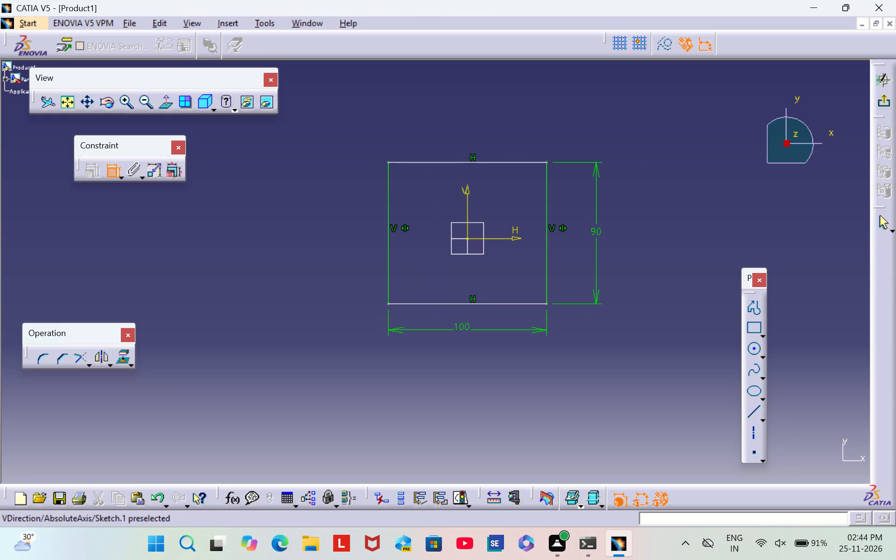
# Constrain the rectangle's top and bottom edges to be symmetric about the horizontal sketch axis.
pyautogui.click(466, 162)
pyautogui.click(476, 304)
pyautogui.rightClick(560, 225)
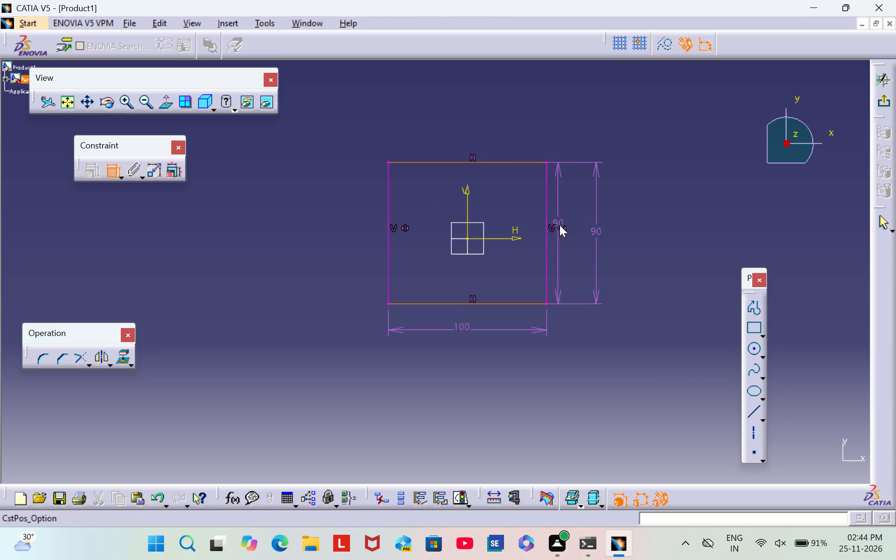
pyautogui.click(641, 359)
pyautogui.click(514, 232)
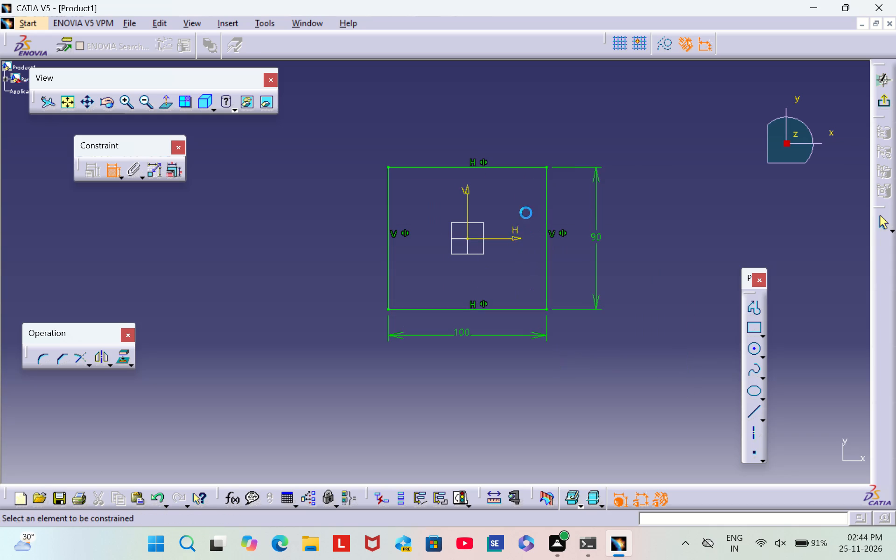
# Exit the sketch and extrude the rectangle as a pad with a length of 25 mm.
pyautogui.click(882, 103)
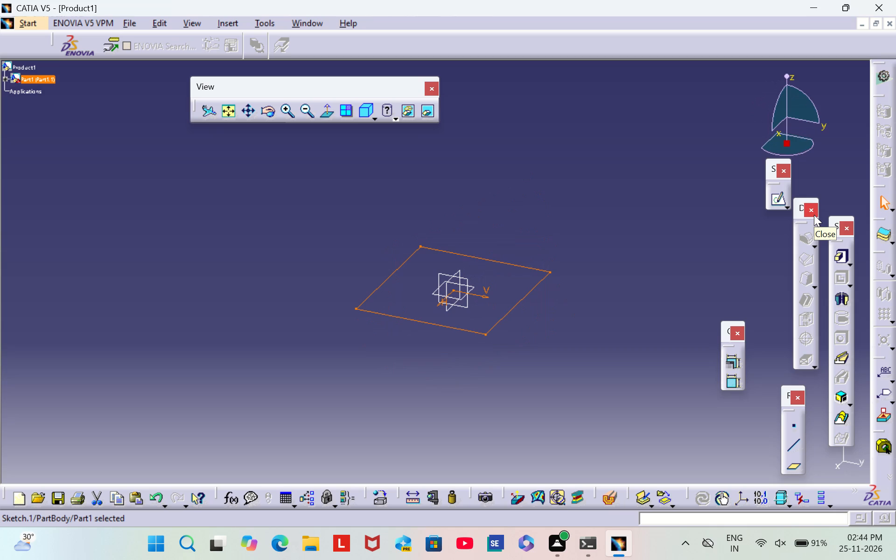
pyautogui.click(838, 263)
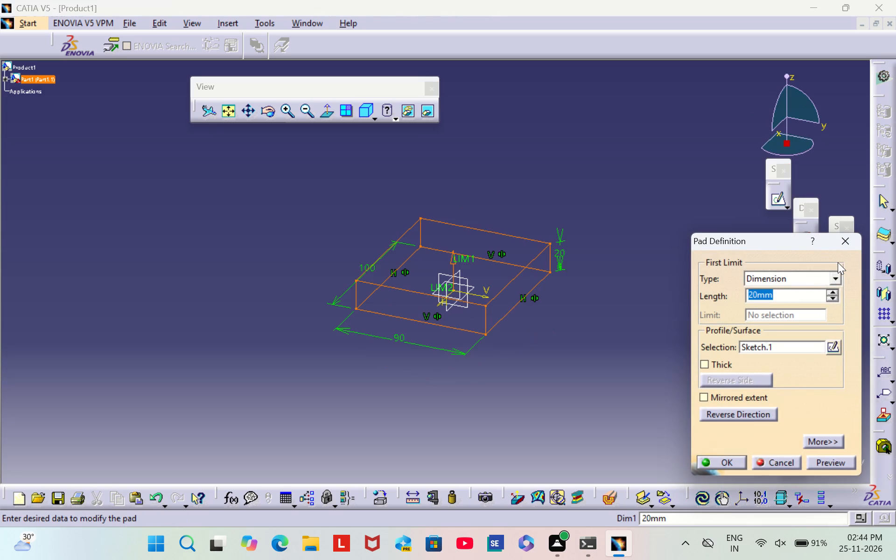
pyautogui.press('BackSpace')
pyautogui.write('25')
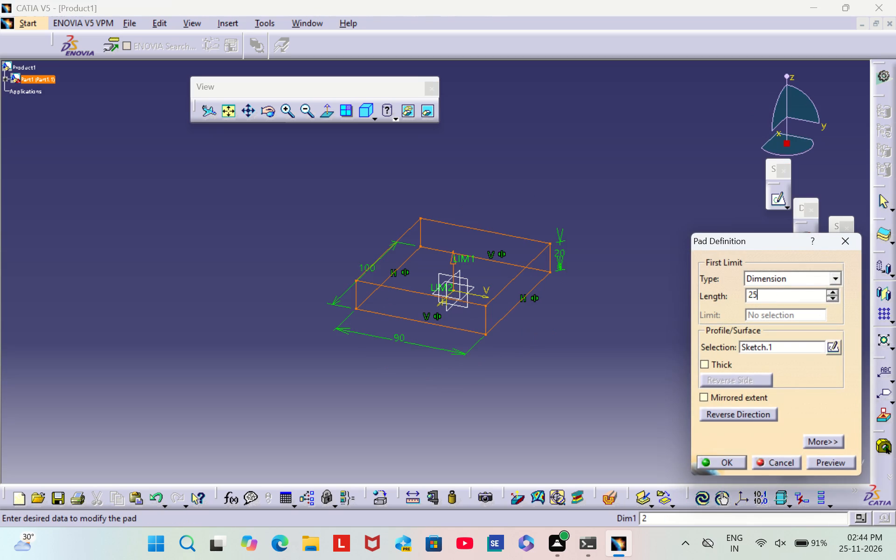
pyautogui.press('Return')
pyautogui.click(612, 184)
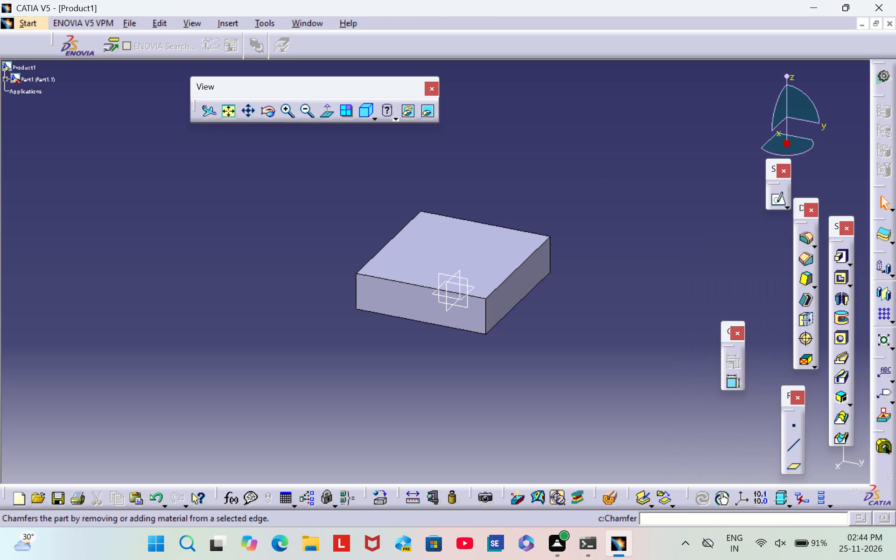
# Open a sketch on the pad's 100 mm wide side face and draw a circle about 71 mm in diameter, centred on the vertical axis just above the top edge.
pyautogui.click(522, 289)
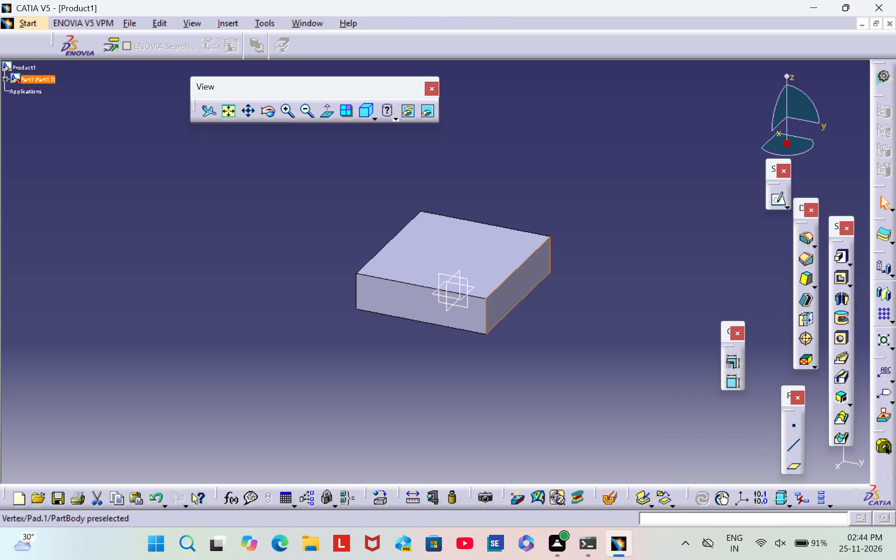
pyautogui.click(778, 202)
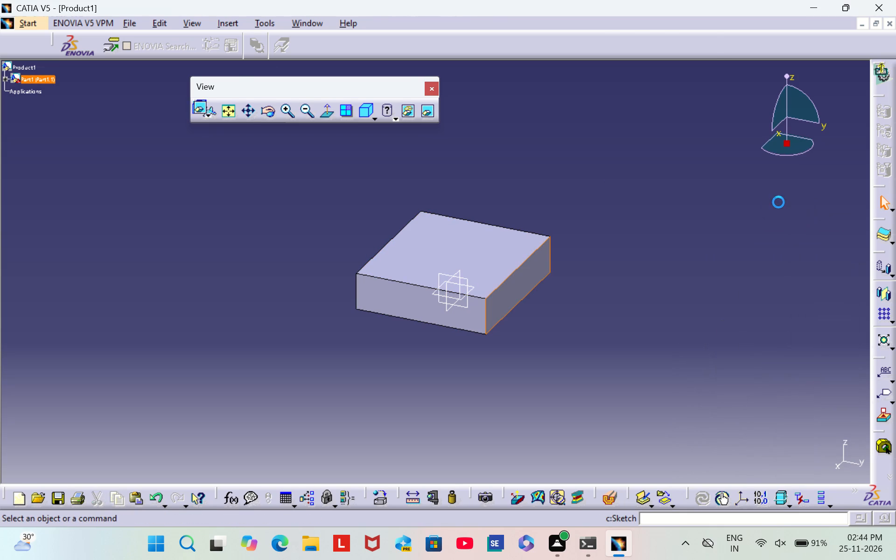
pyautogui.scroll(-1, 680, 397)
pyautogui.moveTo(680, 396); pyautogui.dragTo(352, 255, button='middle')
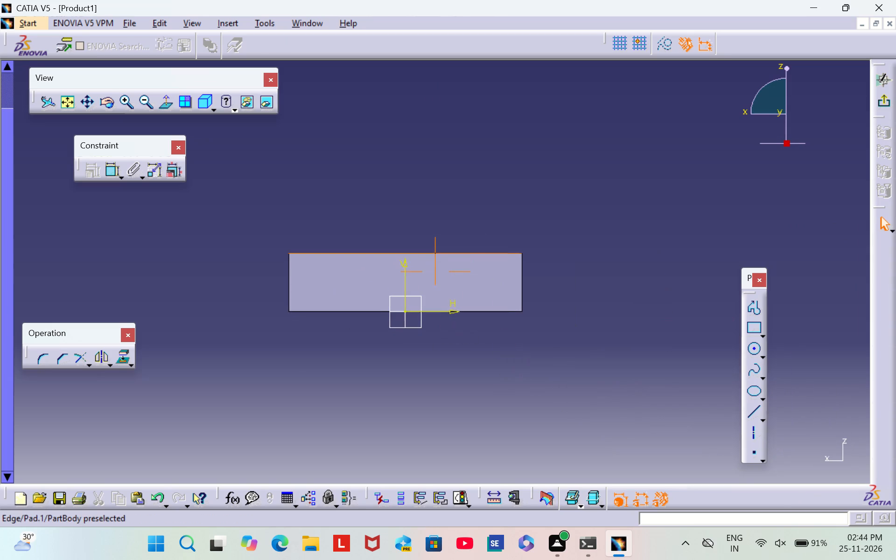
pyautogui.moveTo(504, 189); pyautogui.dragTo(579, 262, button='middle')
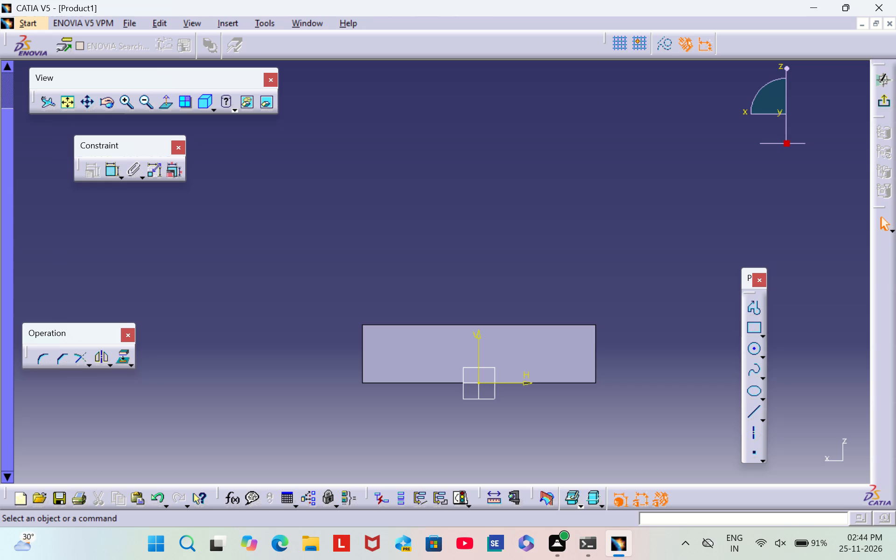
pyautogui.click(126, 97)
pyautogui.moveTo(566, 288); pyautogui.dragTo(565, 267, button='middle')
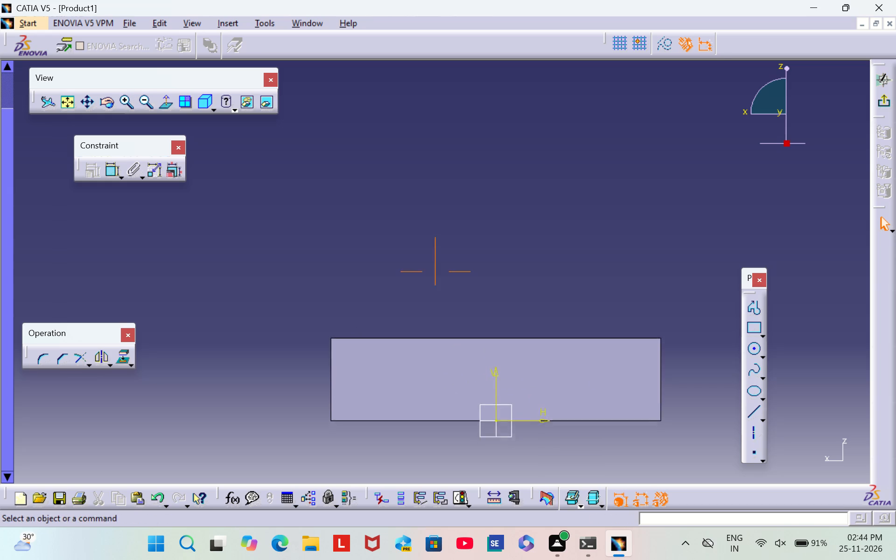
pyautogui.moveTo(565, 267); pyautogui.dragTo(565, 248, button='middle')
pyautogui.click(752, 350)
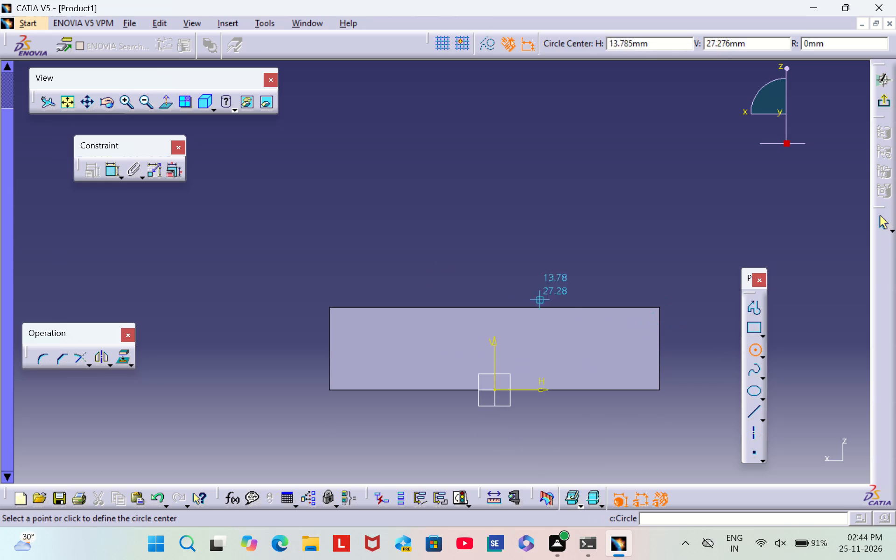
pyautogui.click(491, 300)
pyautogui.click(528, 189)
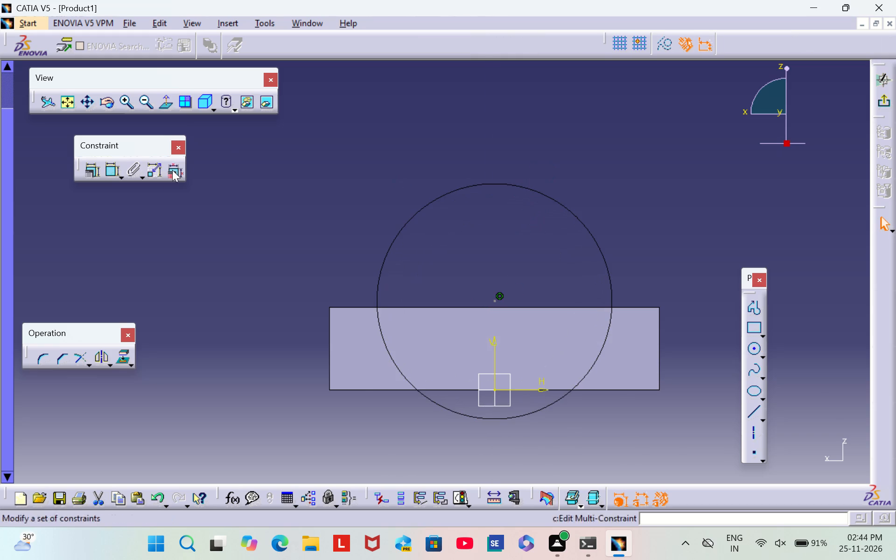
# Dimension the circle and set its diameter to 80 mm.
pyautogui.click(112, 166)
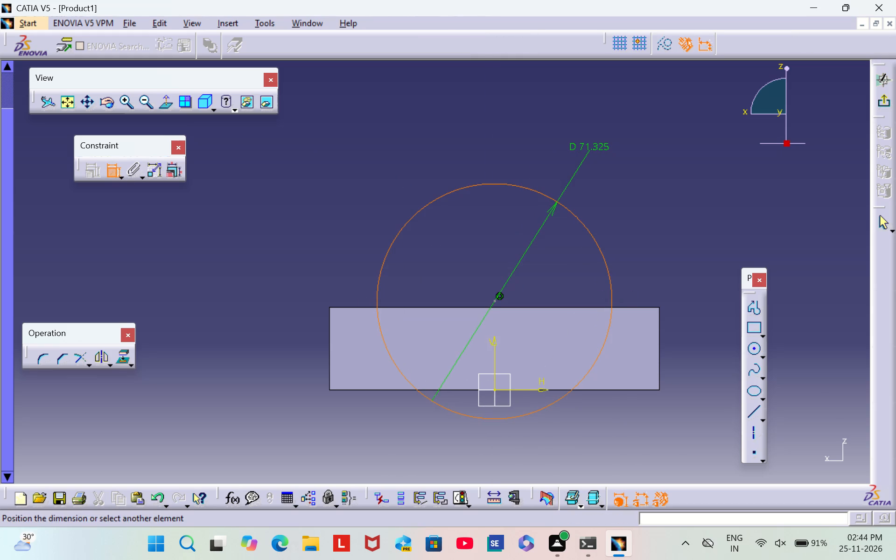
pyautogui.click(589, 149)
pyautogui.doubleClick(589, 143)
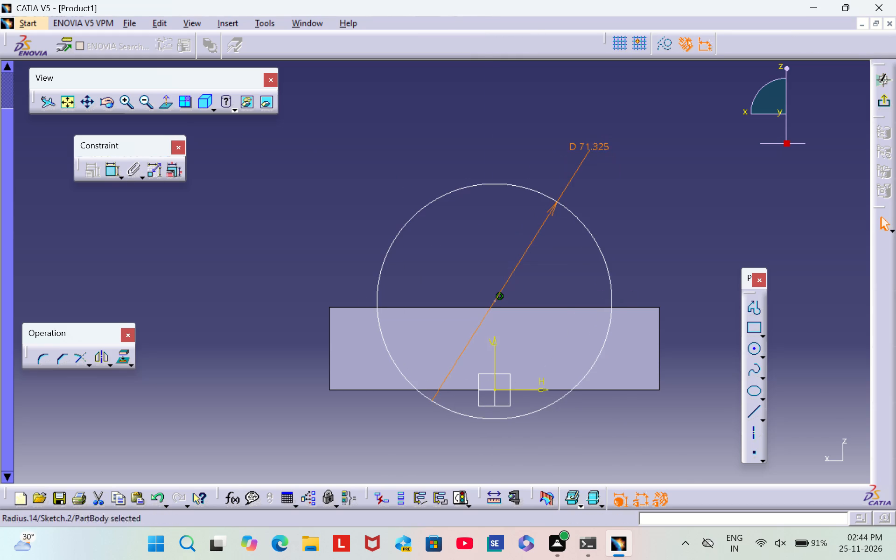
pyautogui.press('BackSpace')
pyautogui.write('80')
pyautogui.press('Return')
pyautogui.click(697, 174)
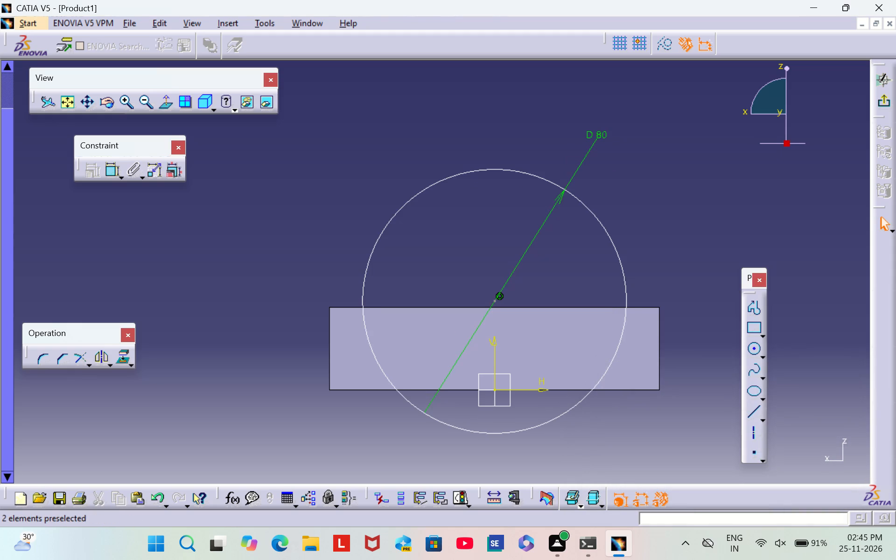
# Constrain the circle's centre to be coincident with the top edge of the block's side face.
pyautogui.click(107, 173)
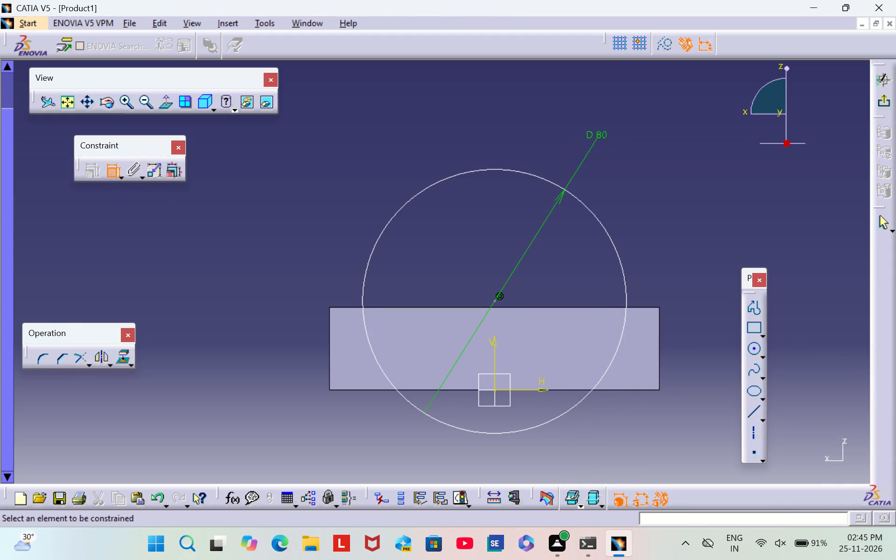
pyautogui.click(133, 98)
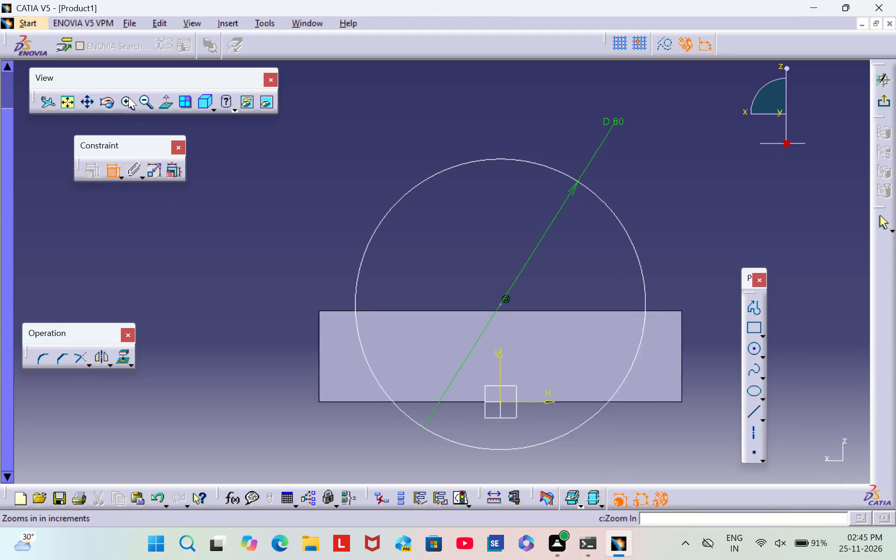
pyautogui.click(518, 311)
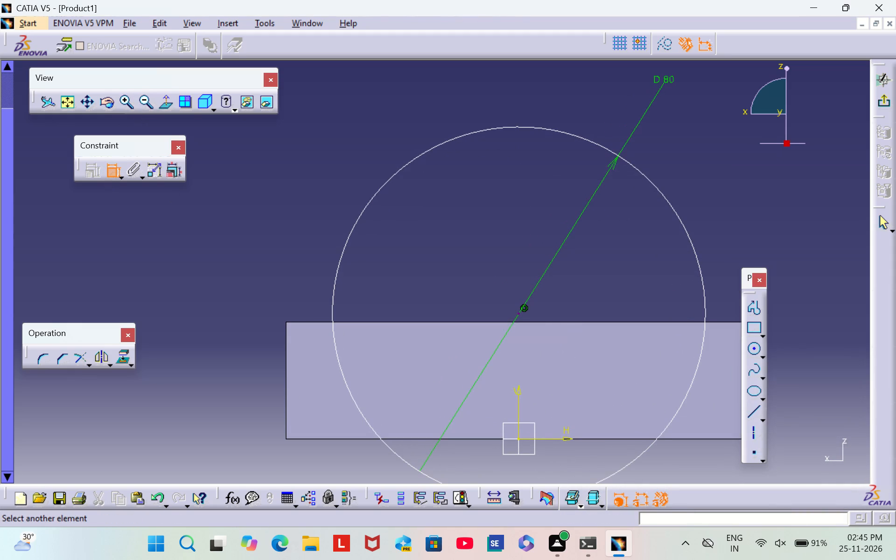
pyautogui.click(533, 321)
pyautogui.rightClick(551, 297)
pyautogui.click(606, 357)
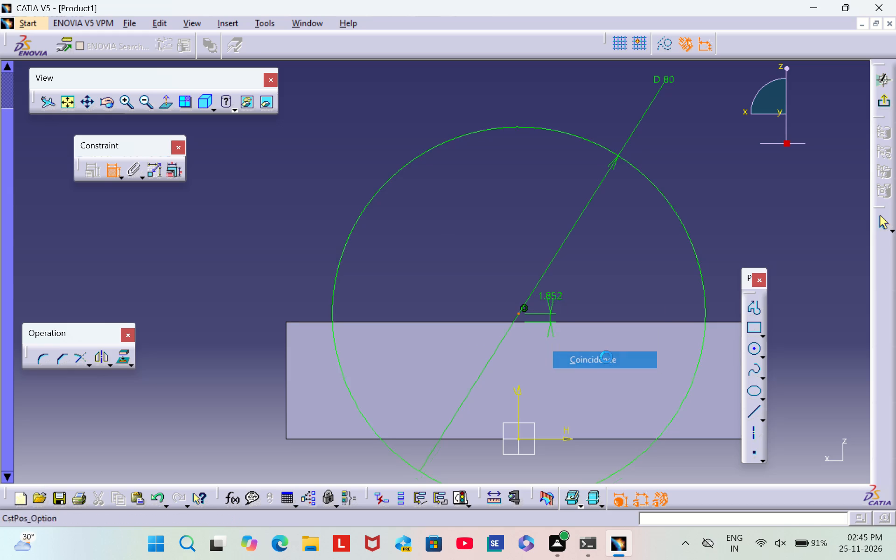
pyautogui.moveTo(606, 354); pyautogui.dragTo(601, 326, button='middle')
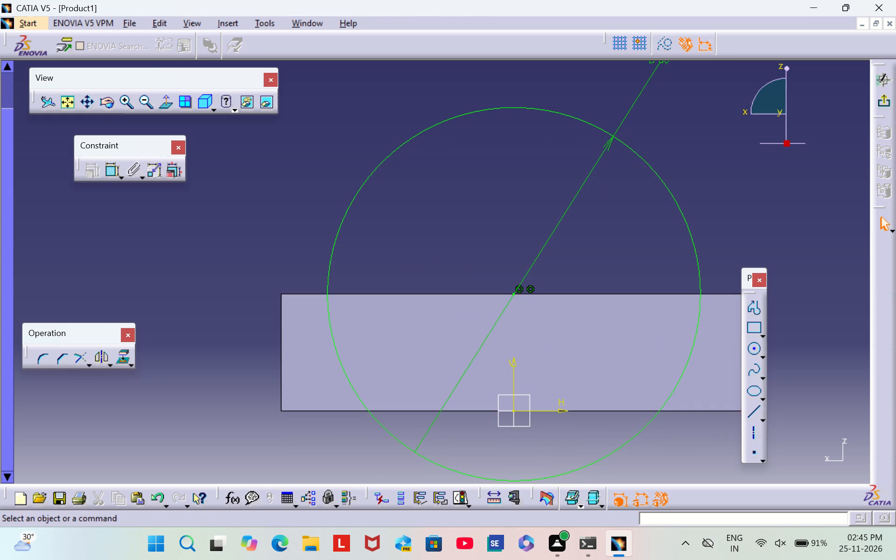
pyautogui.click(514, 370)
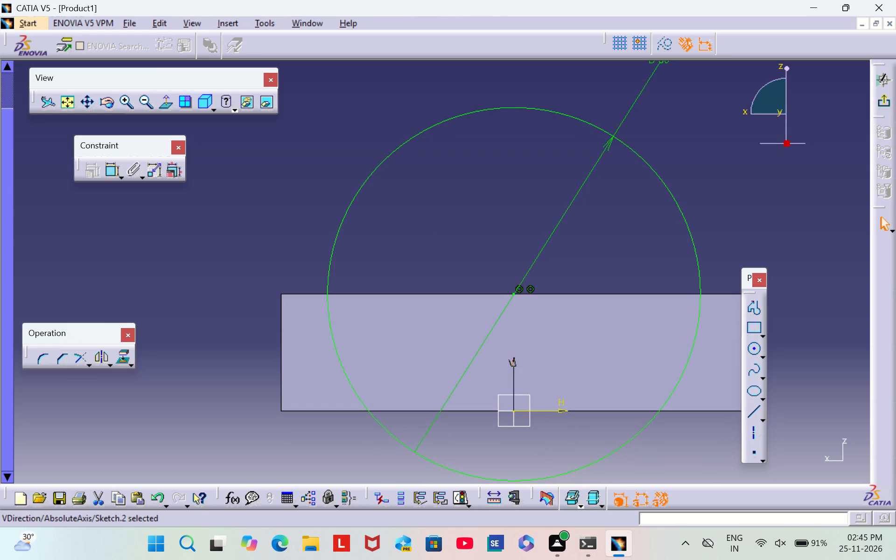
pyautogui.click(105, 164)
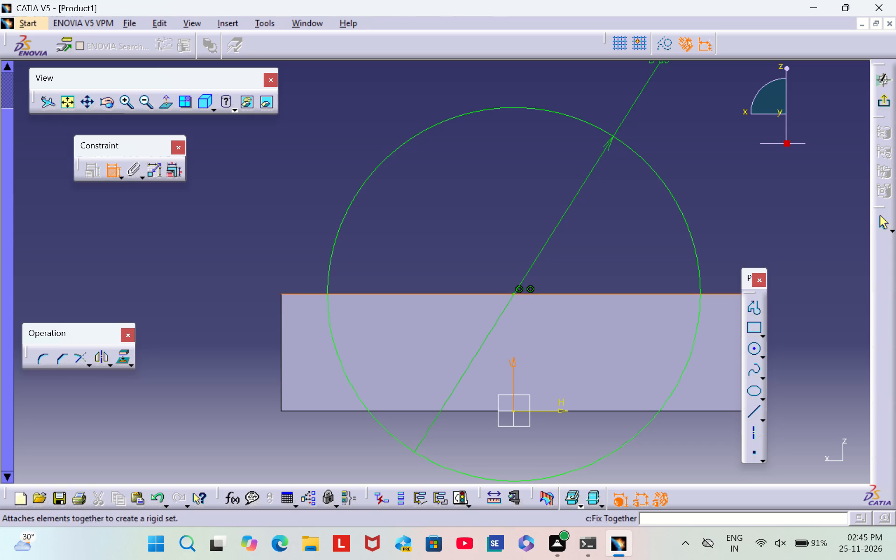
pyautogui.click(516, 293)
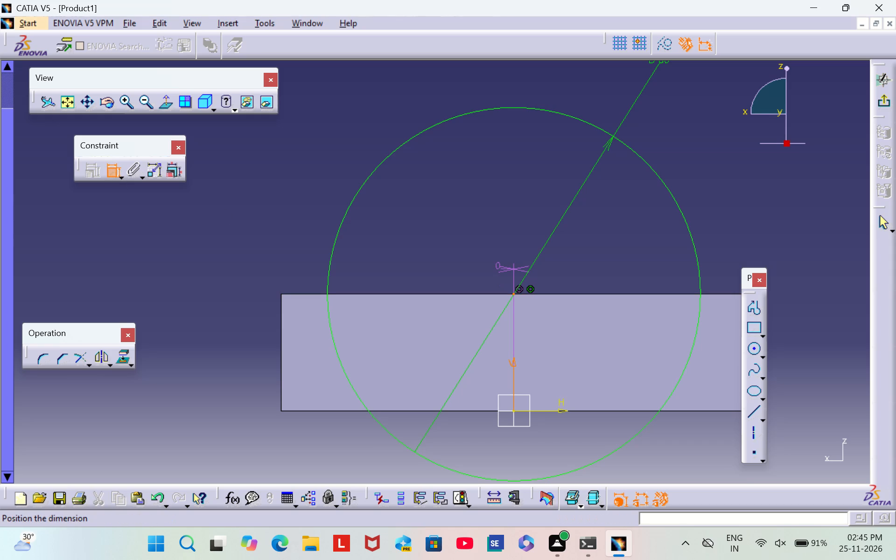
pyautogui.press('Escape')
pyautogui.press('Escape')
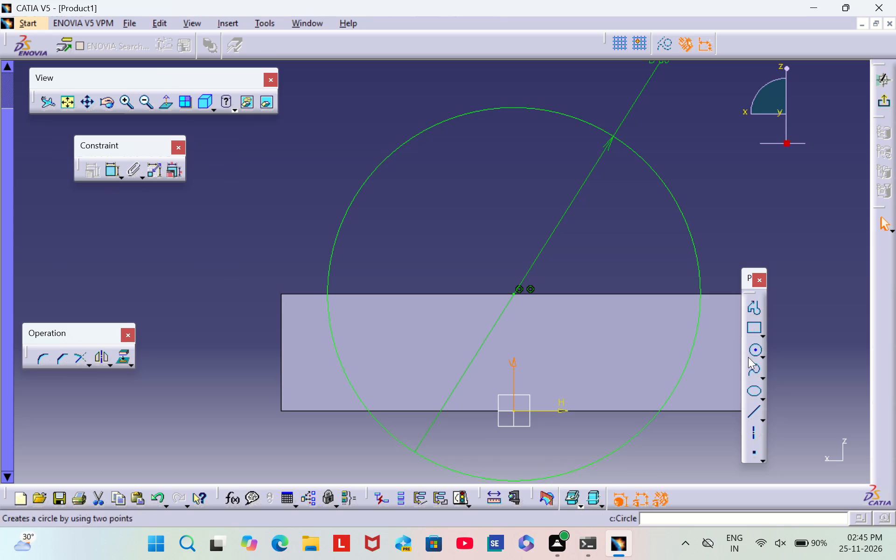
# Project the block's top edge onto the sketch plane as sketch geometry.
pyautogui.moveTo(615, 370); pyautogui.dragTo(549, 383, button='middle')
pyautogui.scroll(-1, 615, 370)
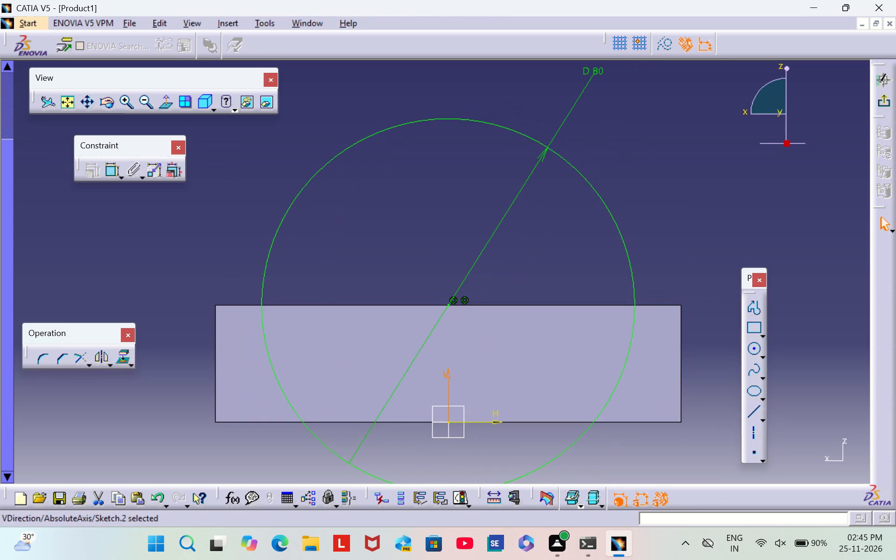
pyautogui.click(124, 359)
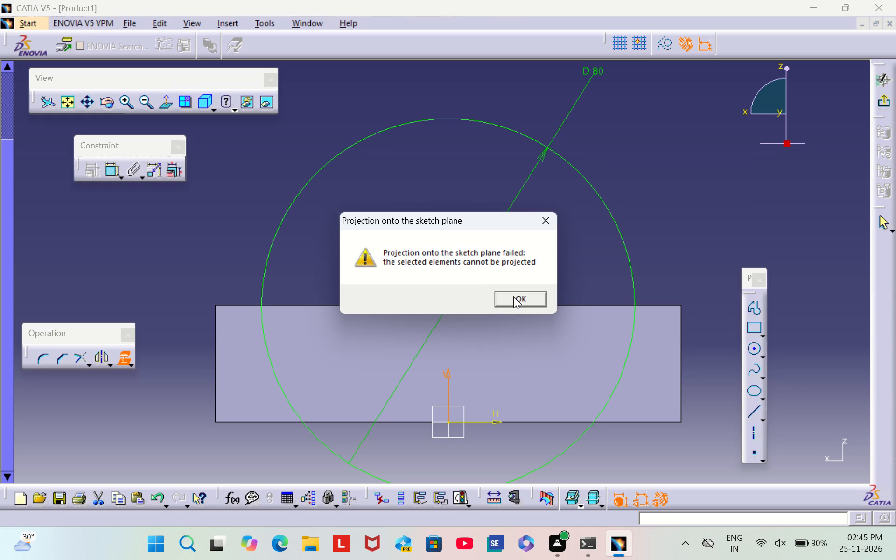
pyautogui.click(513, 296)
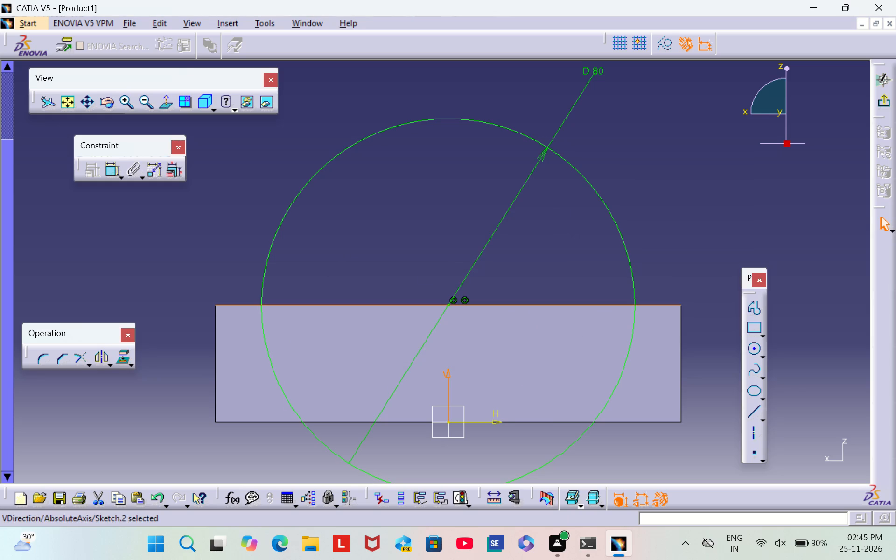
pyautogui.click(226, 304)
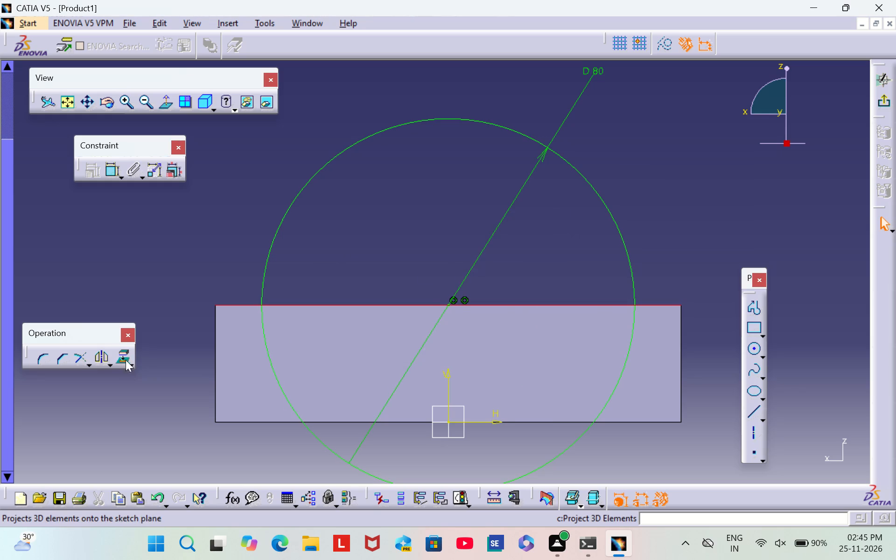
pyautogui.click(121, 356)
pyautogui.click(189, 252)
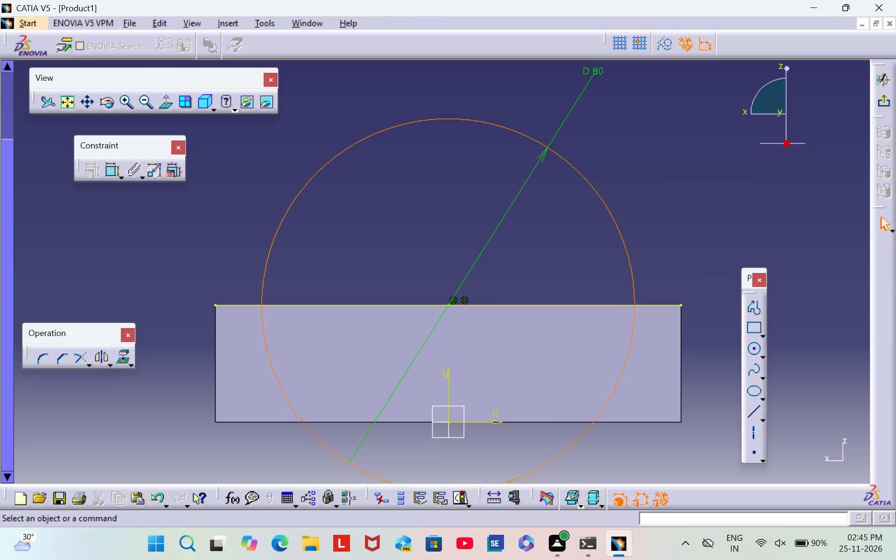
# Quick Trim the circle's lower half and the projected line's two ends outside the arc, leaving a closed semicircle.
pyautogui.click(88, 362)
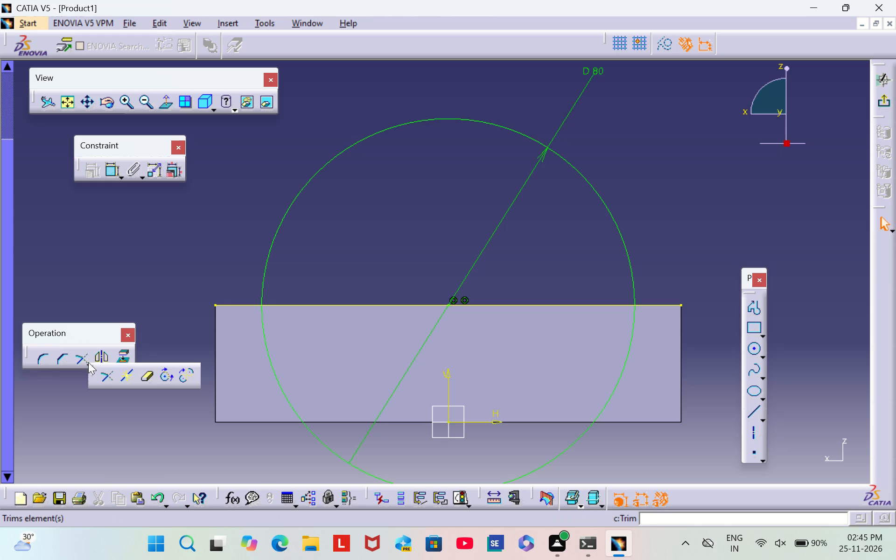
pyautogui.doubleClick(145, 375)
pyautogui.click(266, 350)
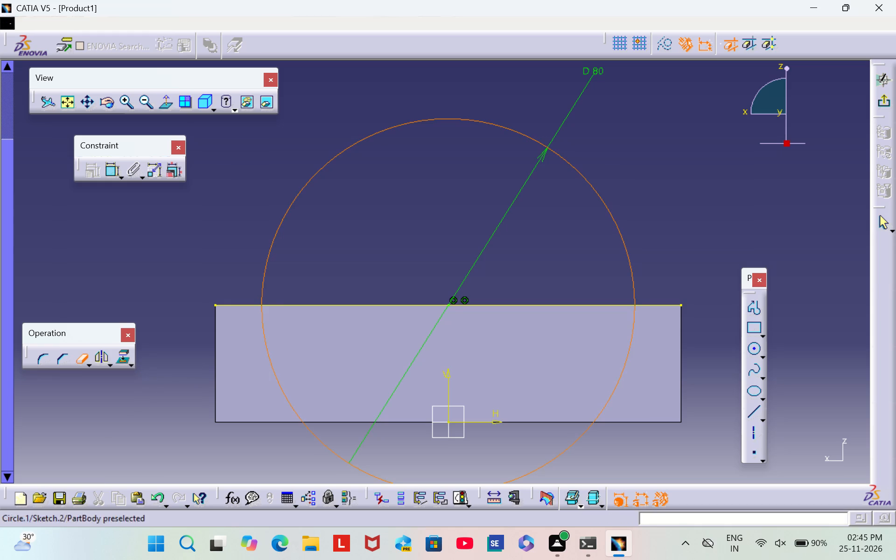
pyautogui.click(227, 303)
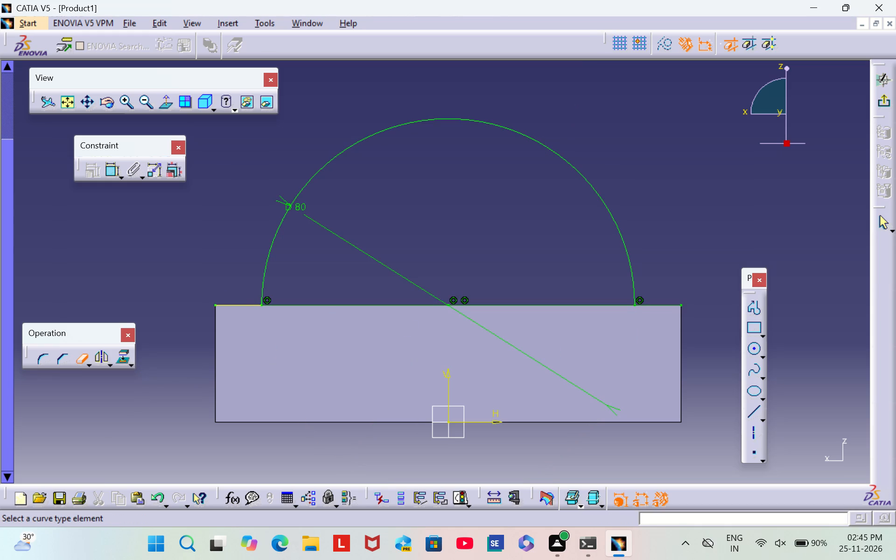
pyautogui.click(655, 303)
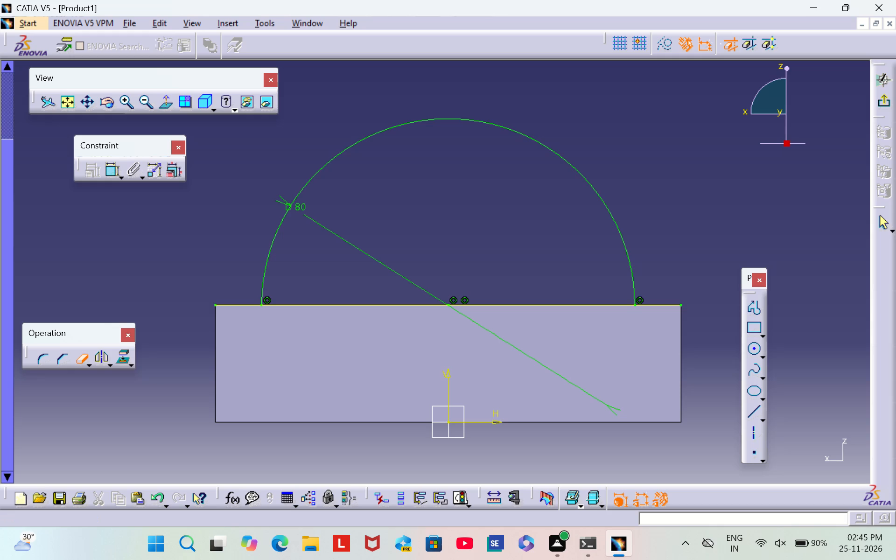
pyautogui.click(82, 361)
pyautogui.click(146, 97)
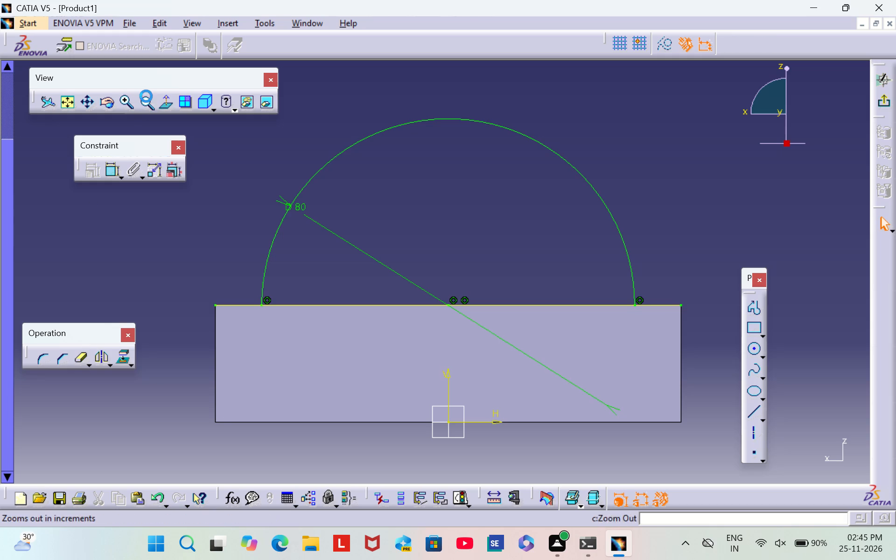
# Exit the sketch and extrude the semicircle as a pad 100 mm long, with the direction reversed to run over the base block.
pyautogui.click(880, 106)
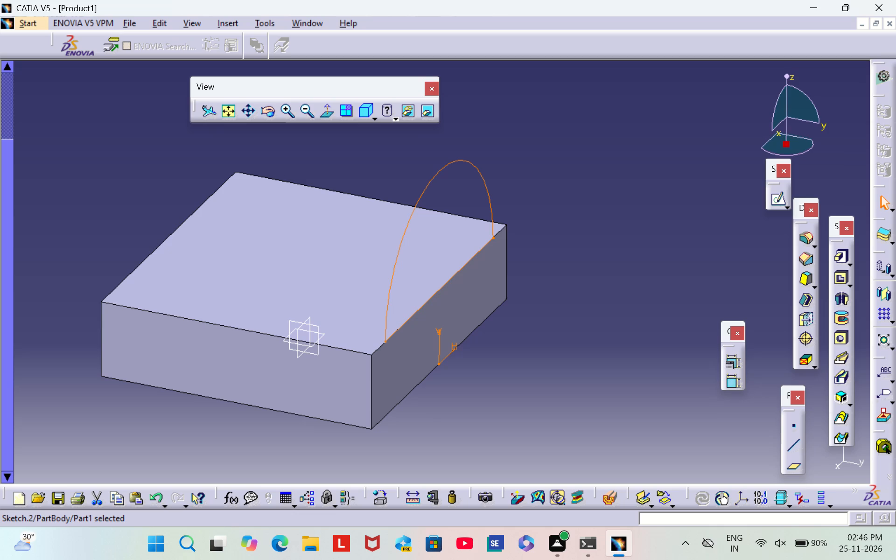
pyautogui.click(840, 261)
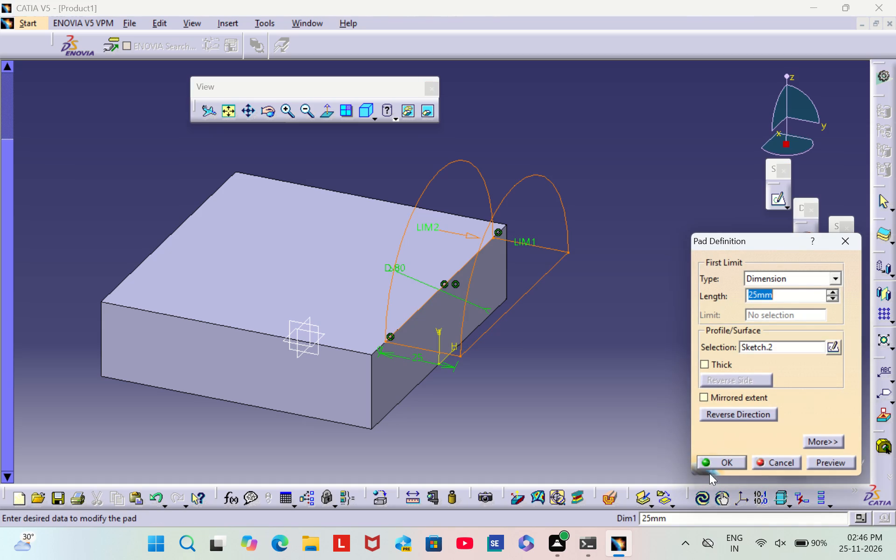
pyautogui.click(730, 413)
pyautogui.click(780, 292)
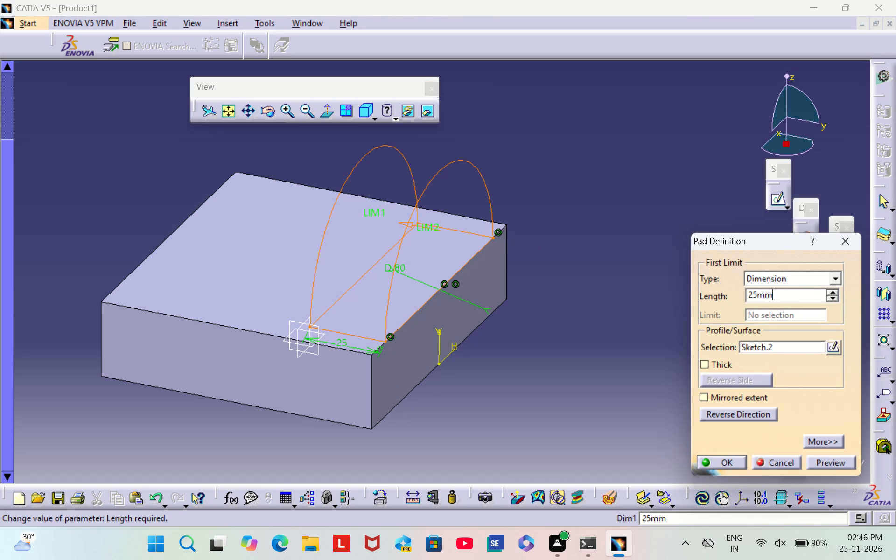
pyautogui.press('BackSpace')
pyautogui.press('BackSpace')
pyautogui.press('BackSpace')
pyautogui.press('BackSpace')
pyautogui.press('BackSpace')
pyautogui.press('BackSpace')
pyautogui.press('BackSpace')
pyautogui.press('BackSpace')
pyautogui.press('BackSpace')
pyautogui.press('BackSpace')
pyautogui.press('BackSpace')
pyautogui.press('BackSpace')
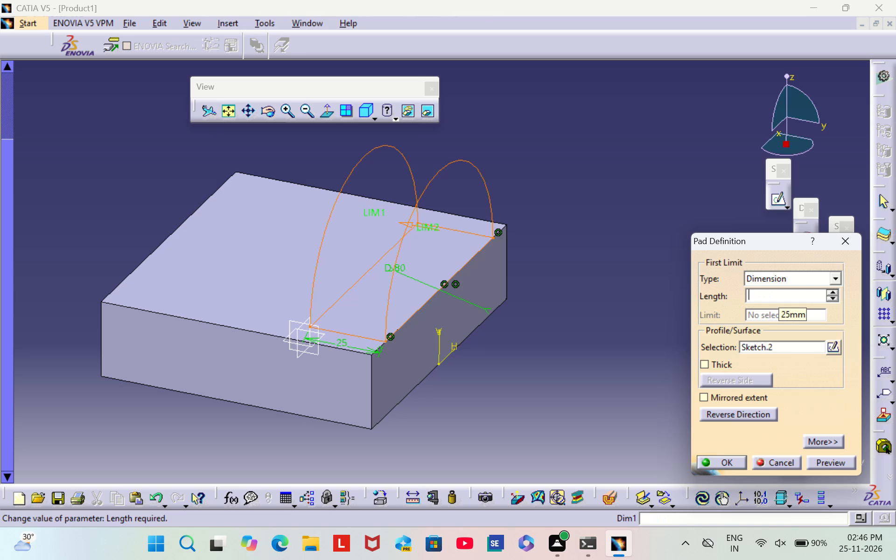
pyautogui.write('100')
pyautogui.press('Return')
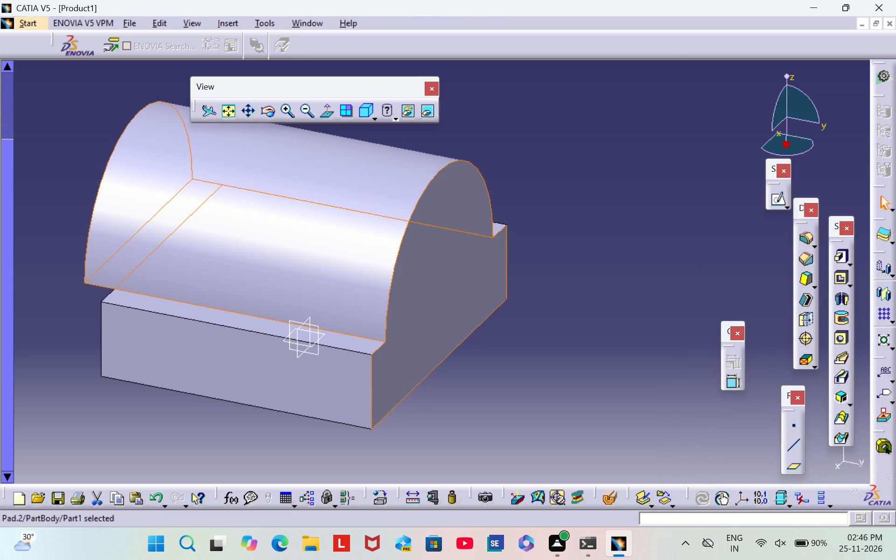
# Set the semicircular pad's length to 90 mm.
pyautogui.doubleClick(237, 217)
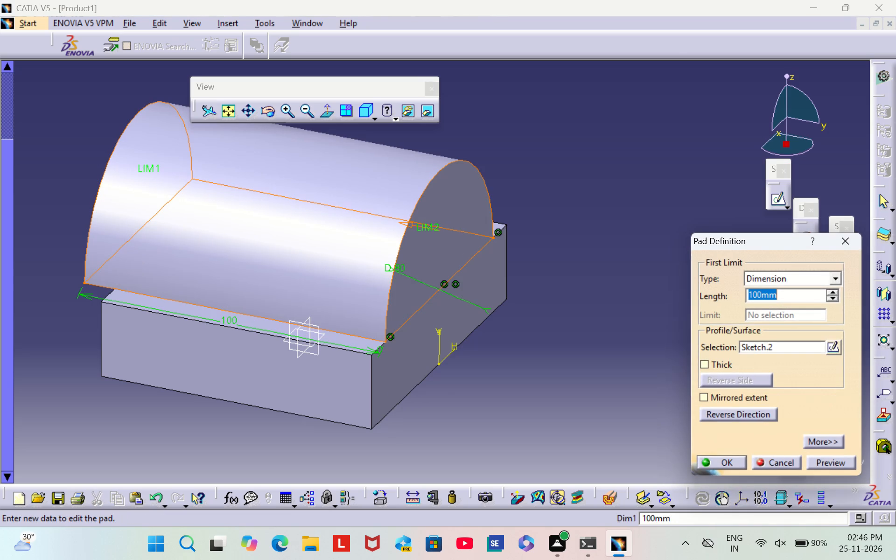
pyautogui.press('BackSpace')
pyautogui.write('90')
pyautogui.press('Return')
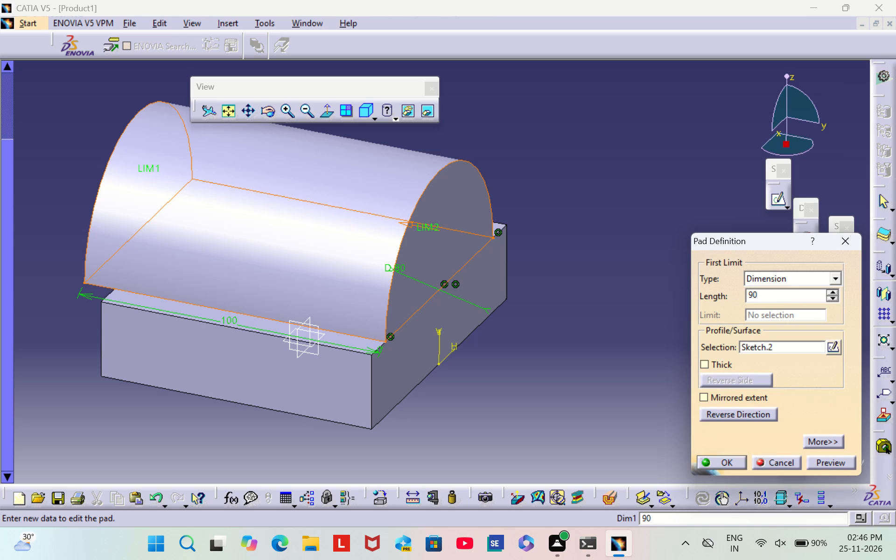
pyautogui.click(648, 230)
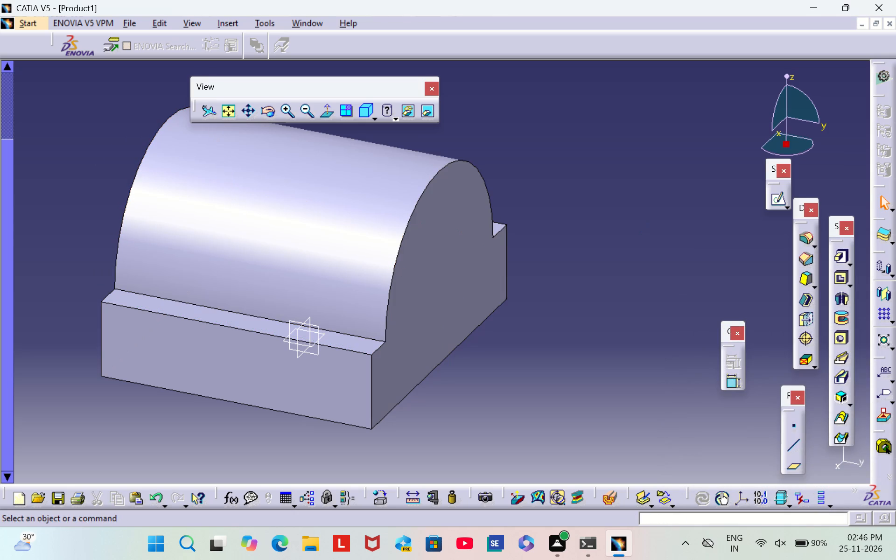
# Open a sketch on the part's arched end face and draw a circle about 43 mm in diameter, centred on the vertical axis.
pyautogui.moveTo(681, 273); pyautogui.dragTo(601, 300, button='middle')
pyautogui.moveTo(681, 273); pyautogui.dragTo(601, 300, button='right')
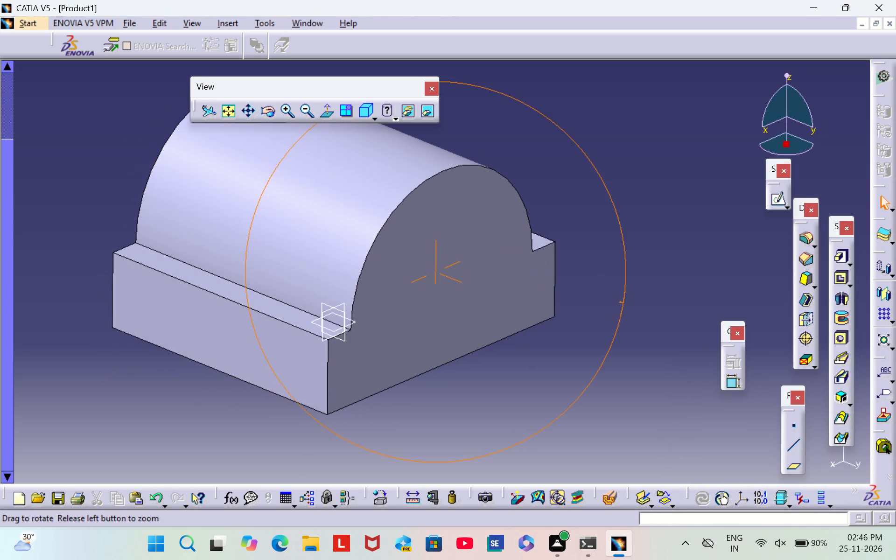
pyautogui.moveTo(601, 300); pyautogui.dragTo(650, 262, button='right')
pyautogui.moveTo(601, 300); pyautogui.dragTo(650, 262, button='middle')
pyautogui.moveTo(542, 287); pyautogui.dragTo(462, 302, button='middle')
pyautogui.scroll(-1, 544, 287)
pyautogui.moveTo(544, 287); pyautogui.dragTo(462, 302, button='right')
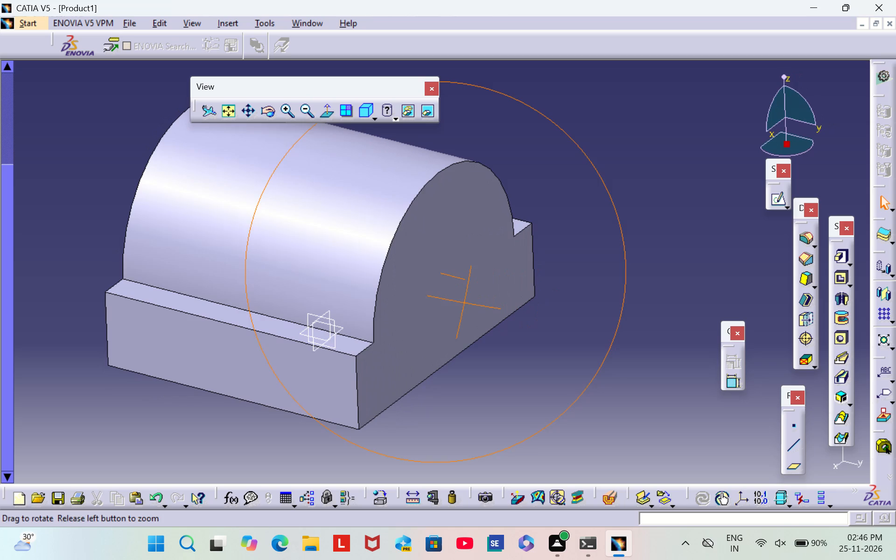
pyautogui.moveTo(462, 302); pyautogui.dragTo(462, 302, button='right')
pyautogui.moveTo(462, 302); pyautogui.dragTo(462, 302, button='middle')
pyautogui.click(472, 270)
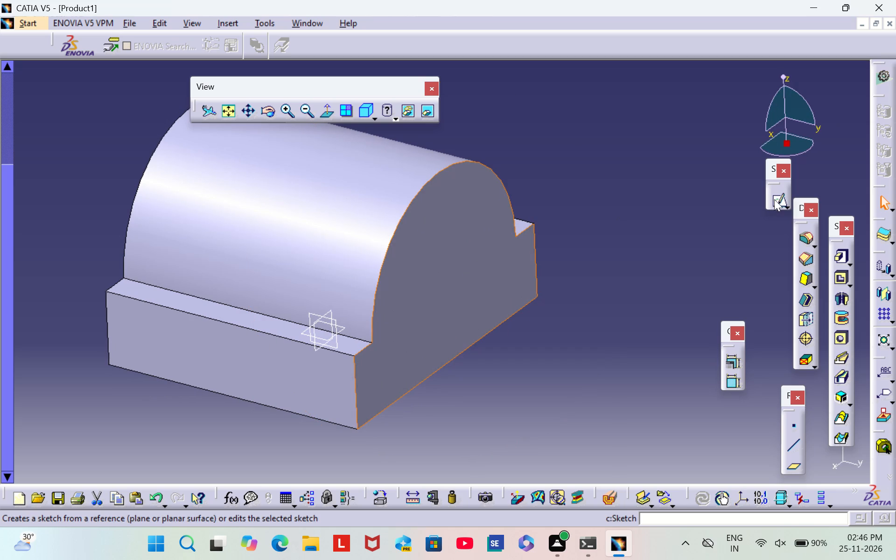
pyautogui.click(774, 197)
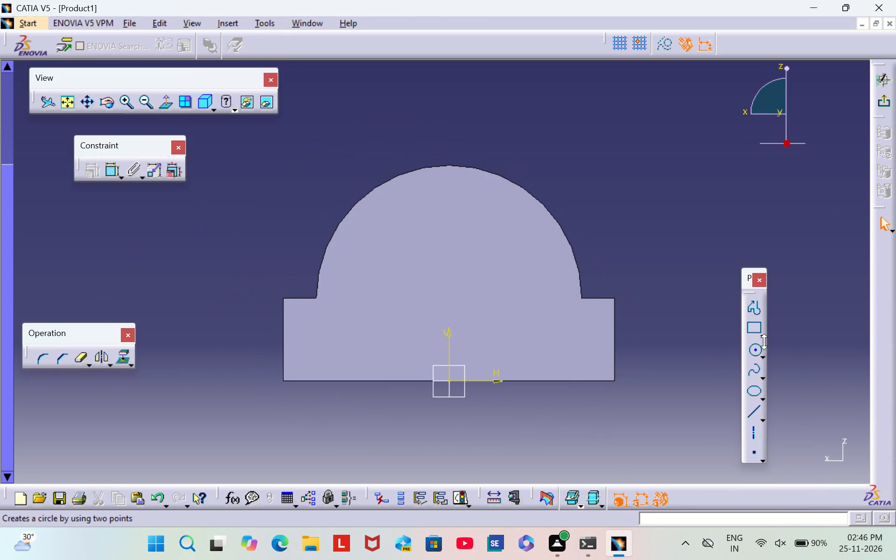
pyautogui.click(753, 349)
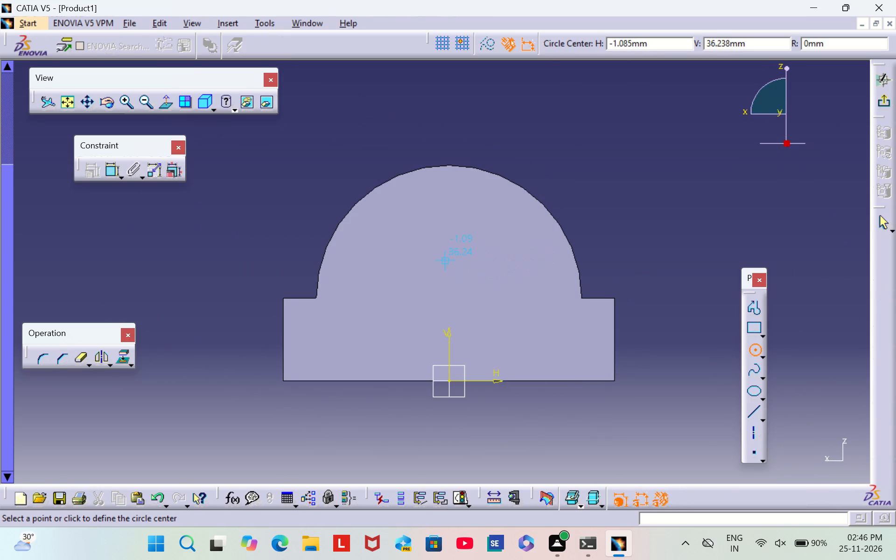
pyautogui.click(452, 266)
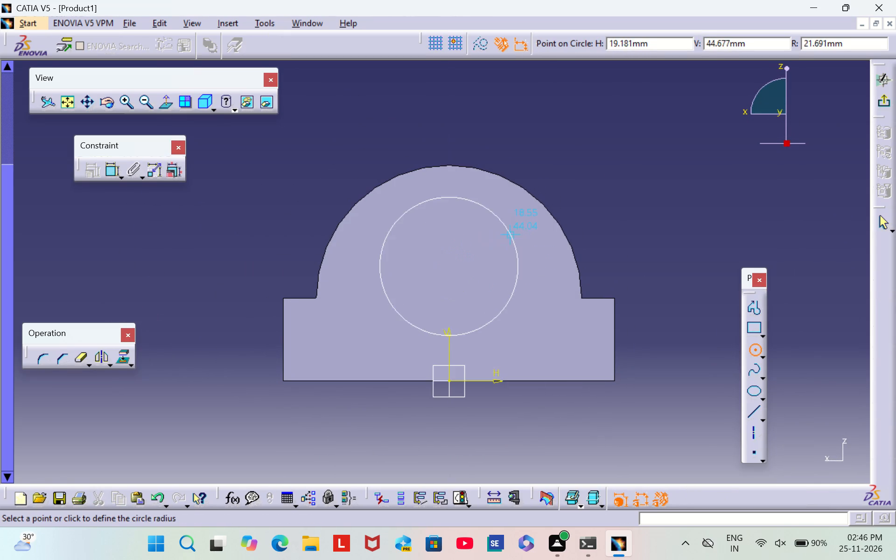
pyautogui.click(512, 232)
# Dimension the new circle and set its diameter to 60 mm.
pyautogui.click(111, 166)
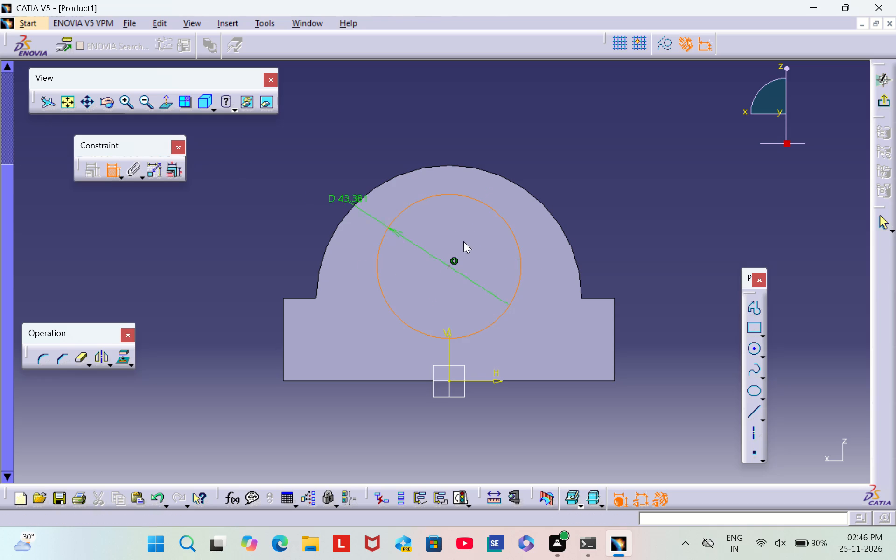
pyautogui.click(571, 332)
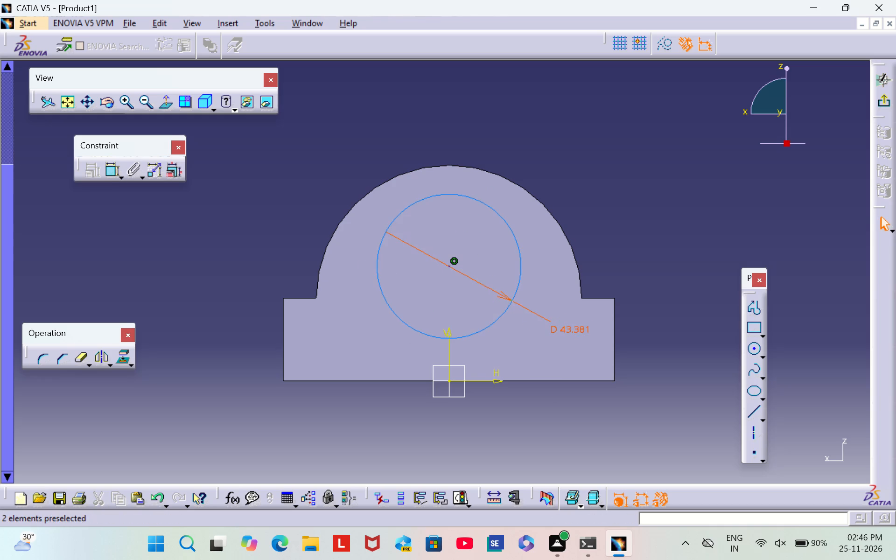
pyautogui.doubleClick(573, 329)
pyautogui.press('BackSpace')
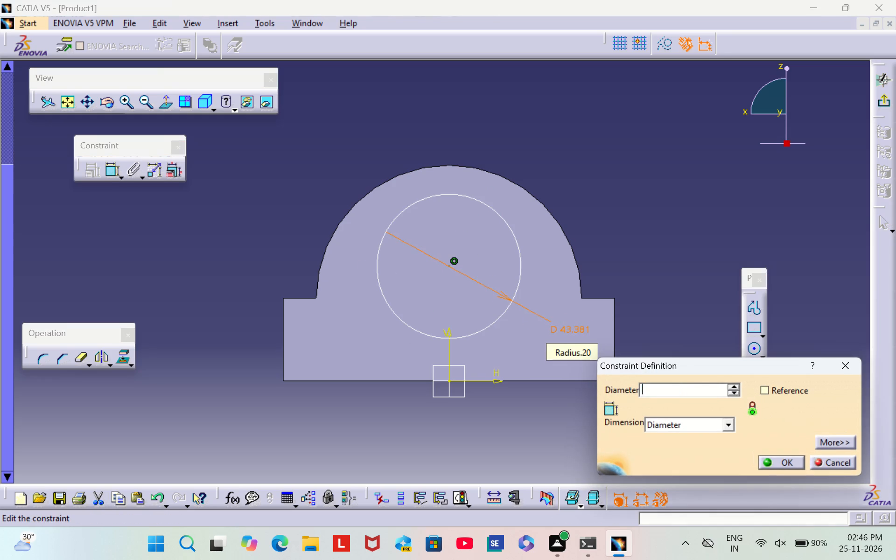
pyautogui.write('60')
pyautogui.press('Return')
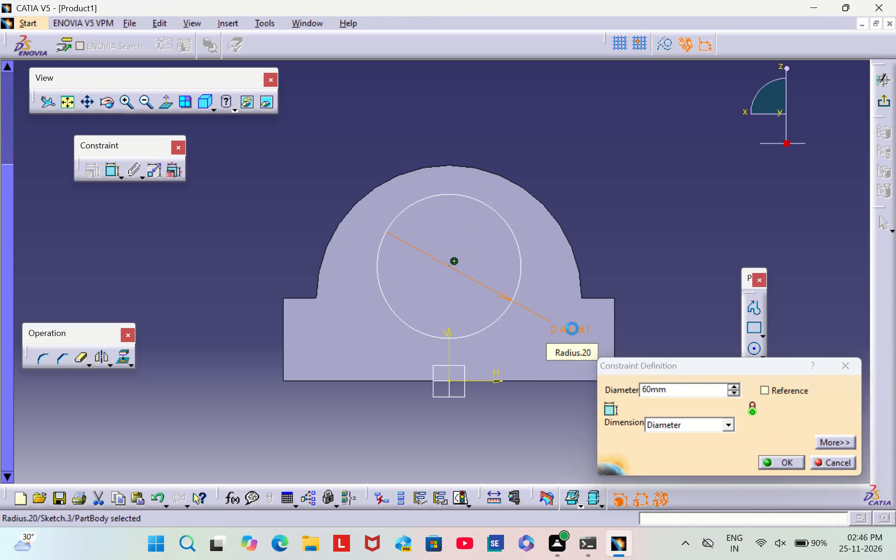
pyautogui.click(640, 153)
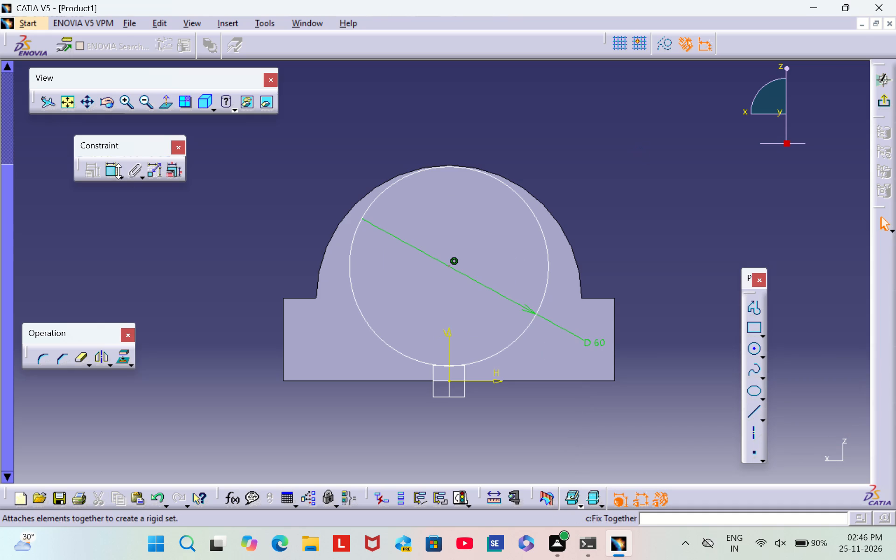
# Constrain the 60 mm circle to be concentric with the arched outer edge of the end face.
pyautogui.doubleClick(118, 171)
pyautogui.doubleClick(137, 180)
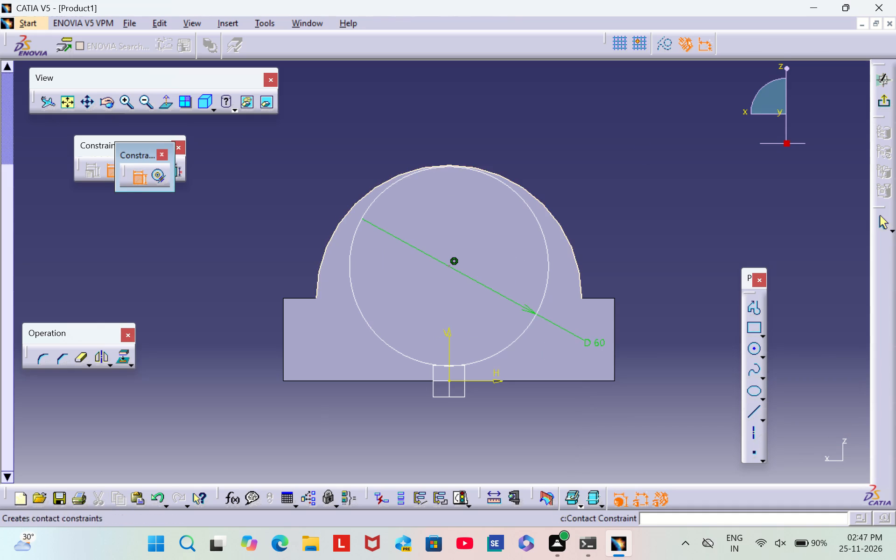
pyautogui.click(346, 213)
pyautogui.click(356, 222)
pyautogui.rightClick(321, 174)
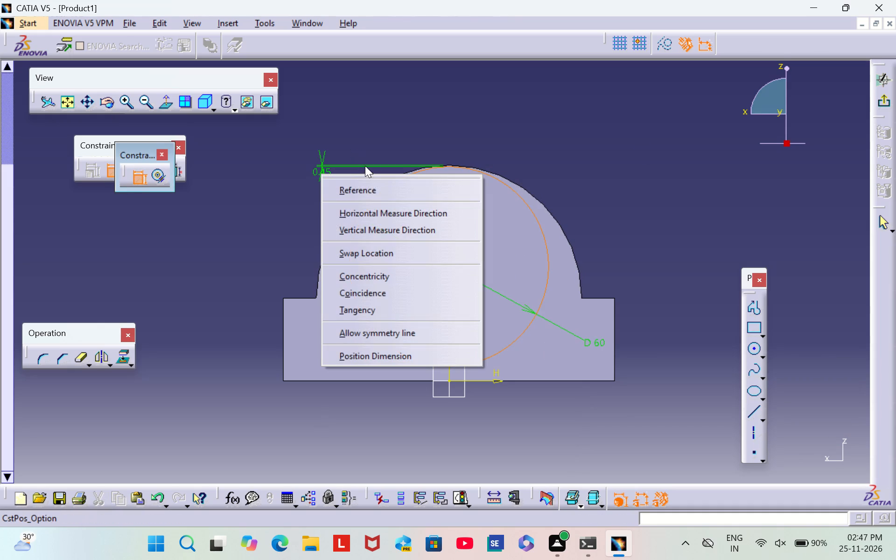
pyautogui.click(378, 280)
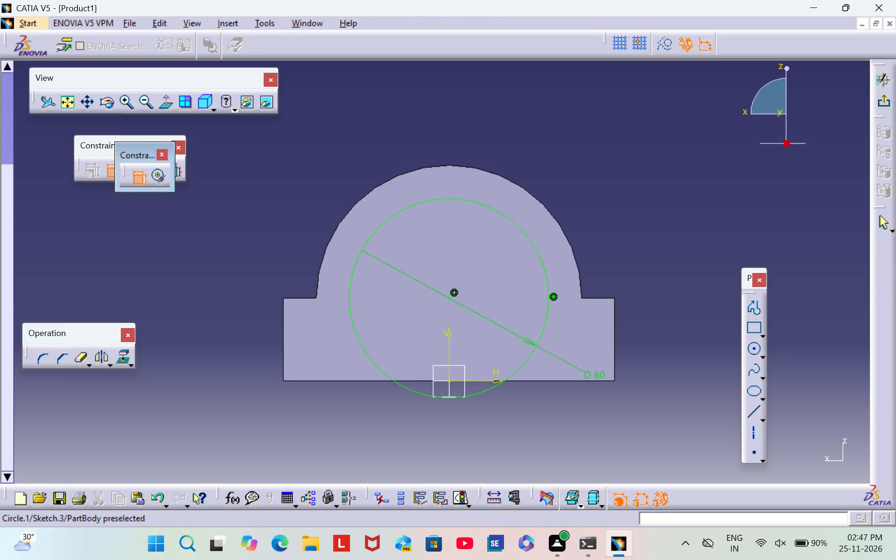
pyautogui.click(133, 178)
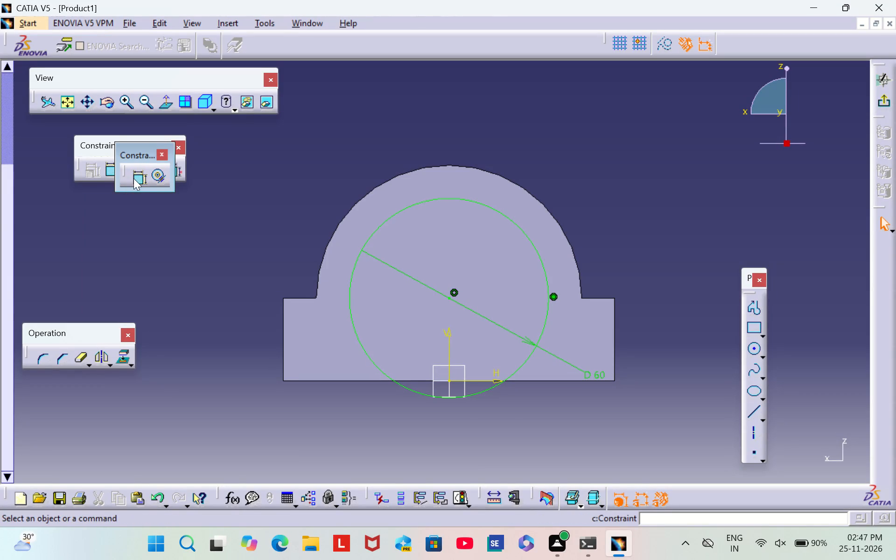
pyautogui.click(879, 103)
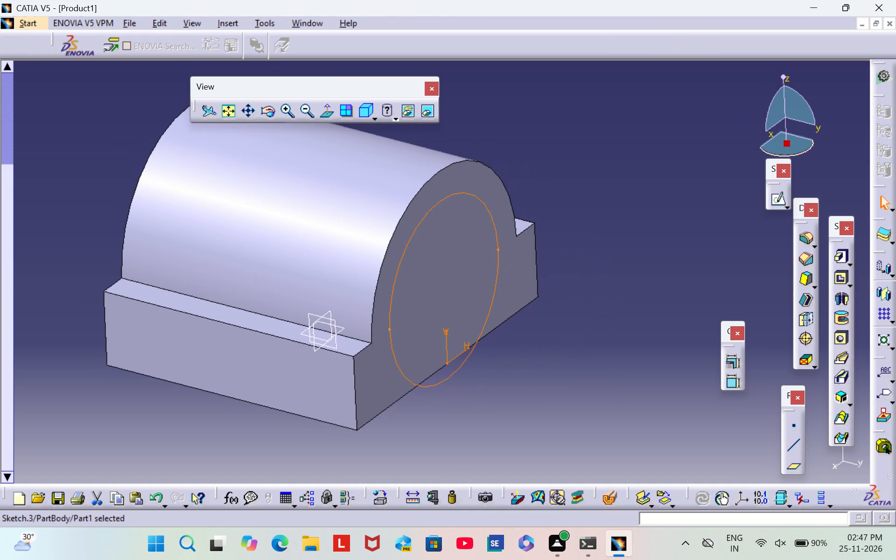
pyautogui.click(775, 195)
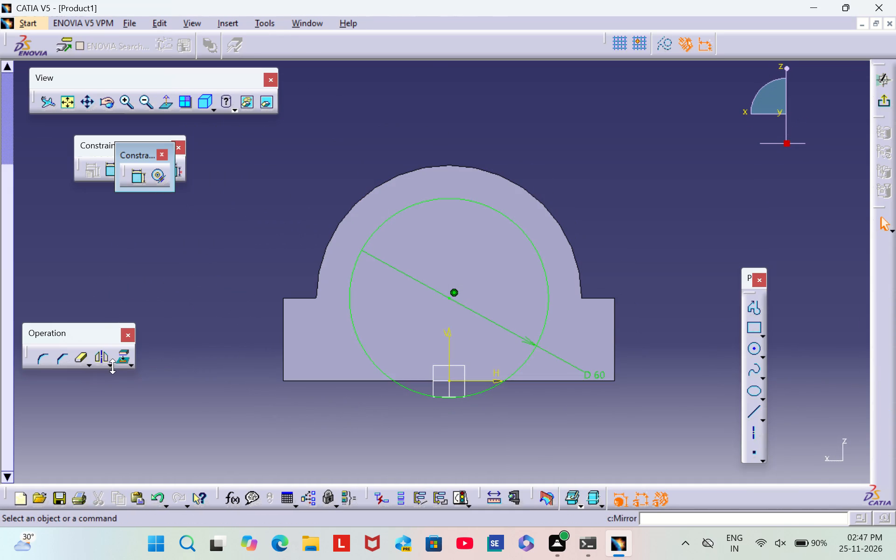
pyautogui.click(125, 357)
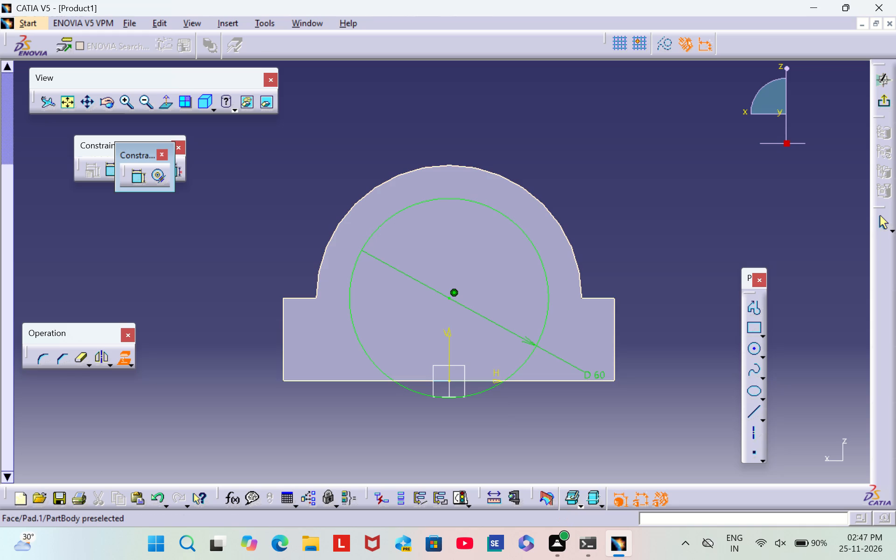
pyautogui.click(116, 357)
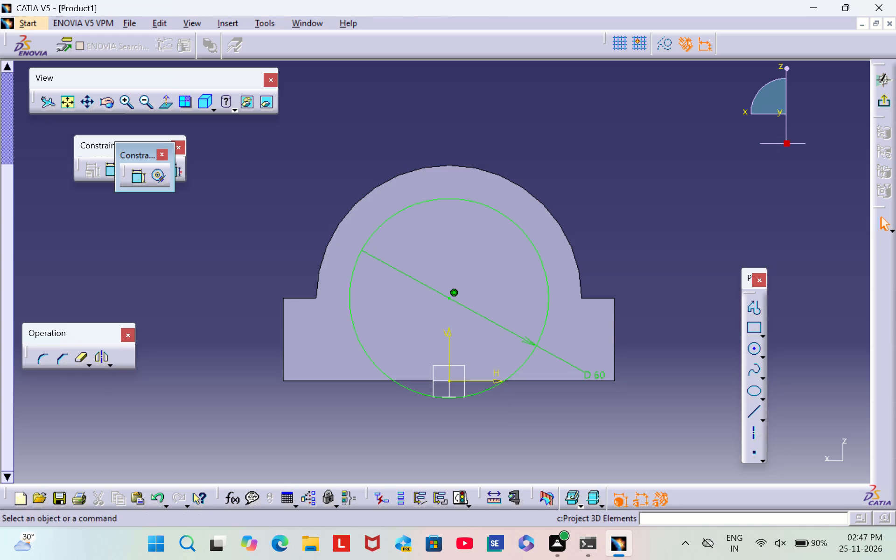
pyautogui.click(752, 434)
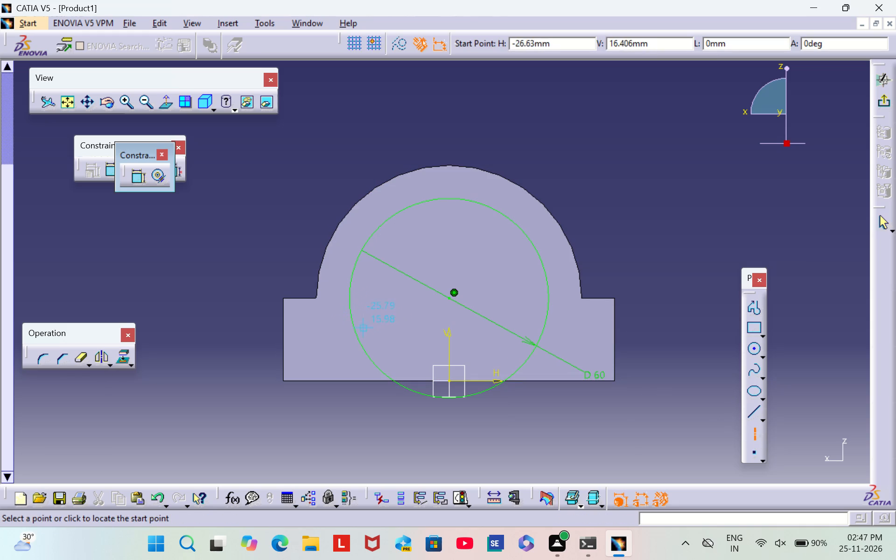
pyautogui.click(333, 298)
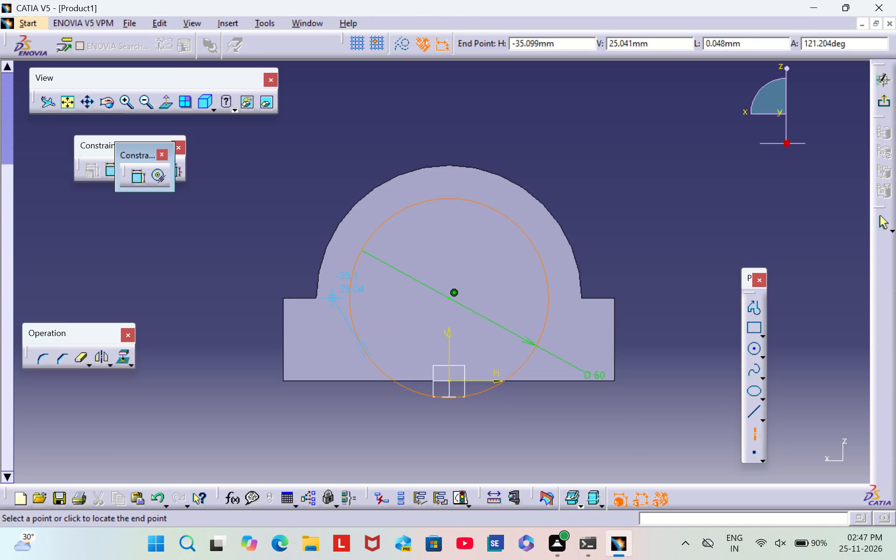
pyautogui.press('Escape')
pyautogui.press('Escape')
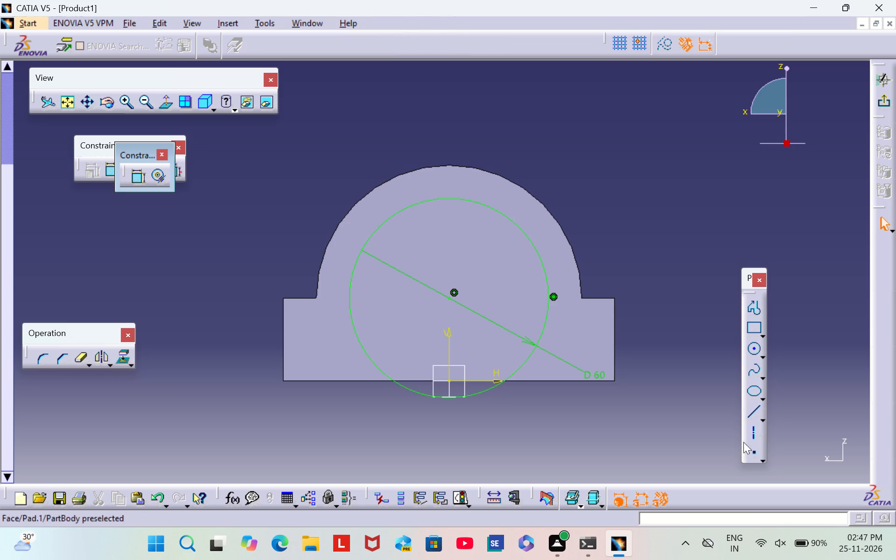
# Draw a horizontal line through the circle's centre, extending beyond the circle on both sides.
pyautogui.click(753, 414)
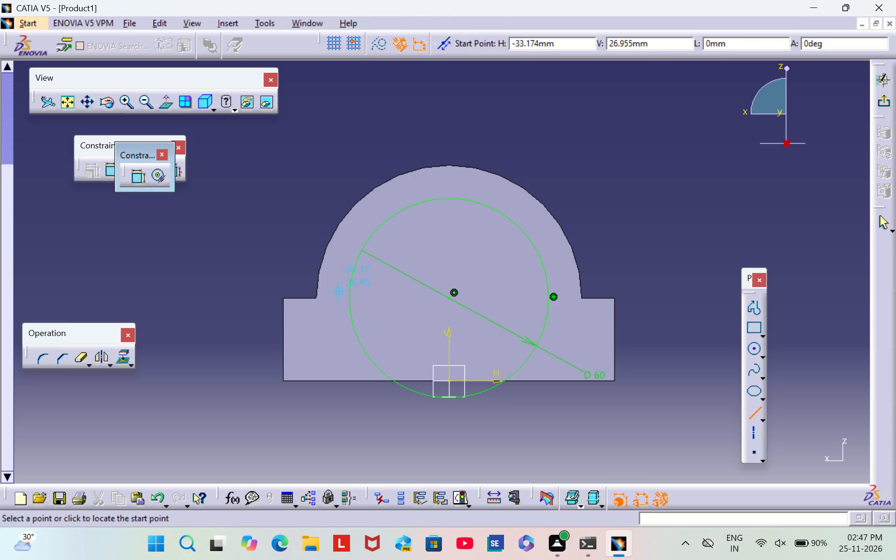
pyautogui.click(333, 298)
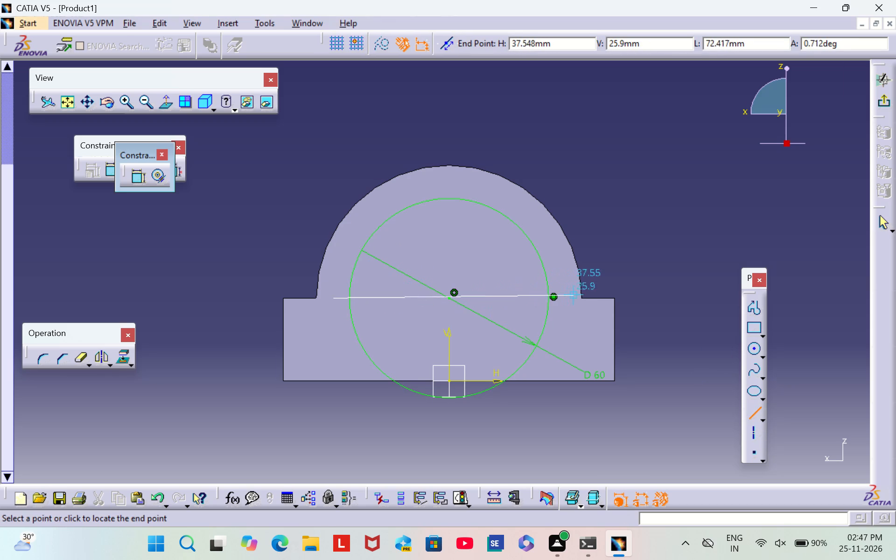
pyautogui.click(579, 298)
pyautogui.click(606, 429)
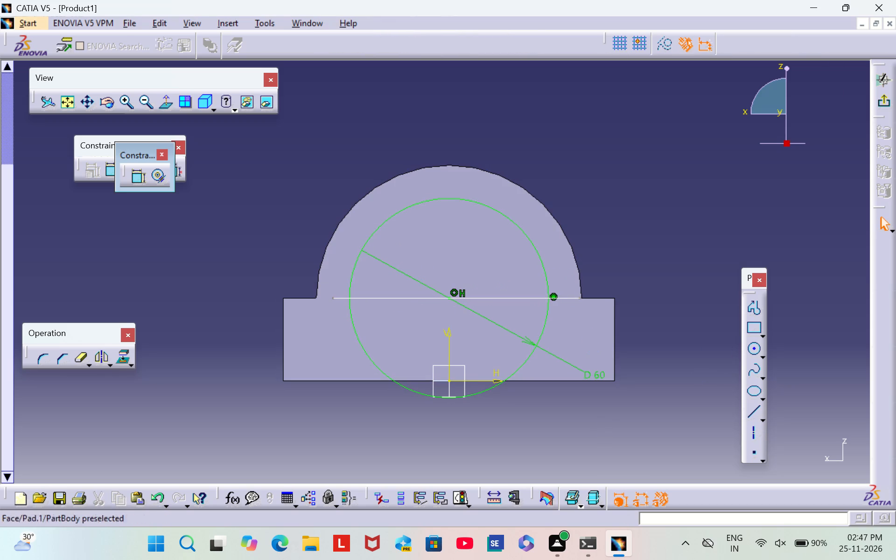
# Quick Trim the circle's lower half and both line ends outside it, leaving a closed semicircle.
pyautogui.tripleClick(126, 105)
pyautogui.doubleClick(126, 105)
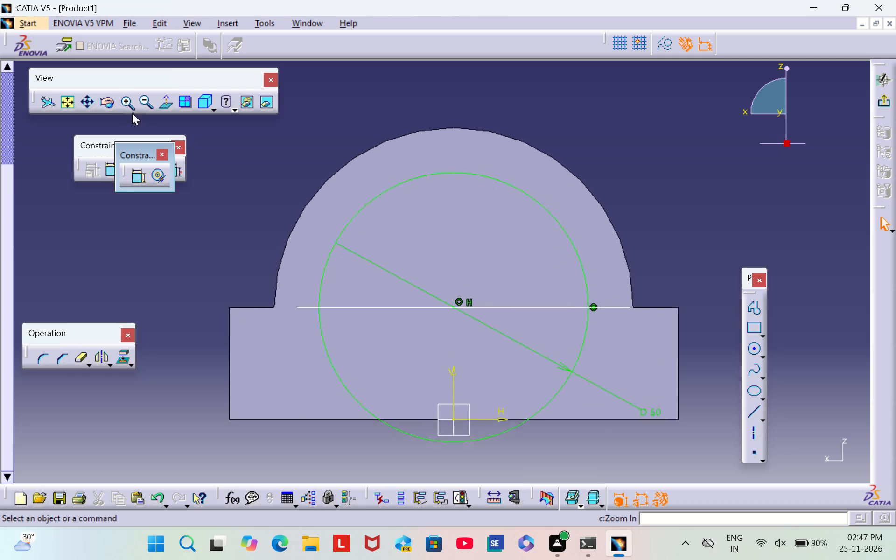
pyautogui.moveTo(251, 402); pyautogui.dragTo(291, 412, button='middle')
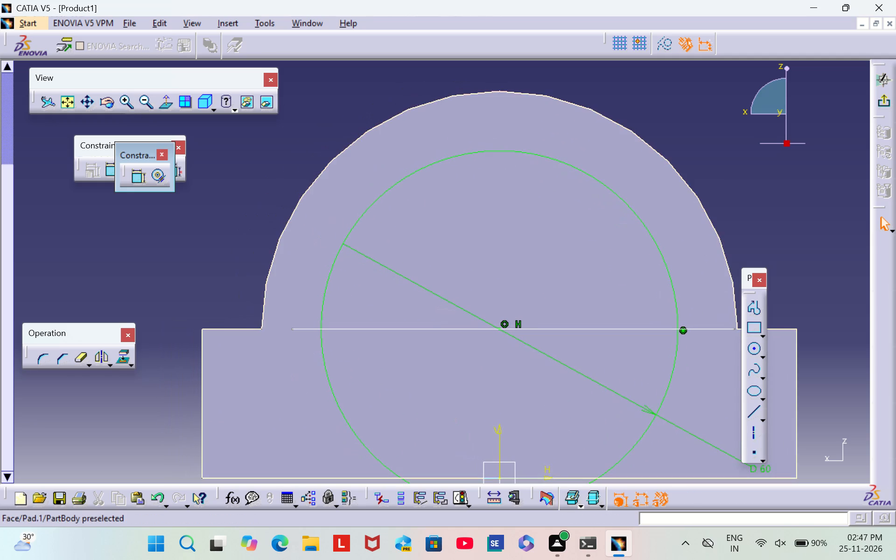
pyautogui.click(126, 107)
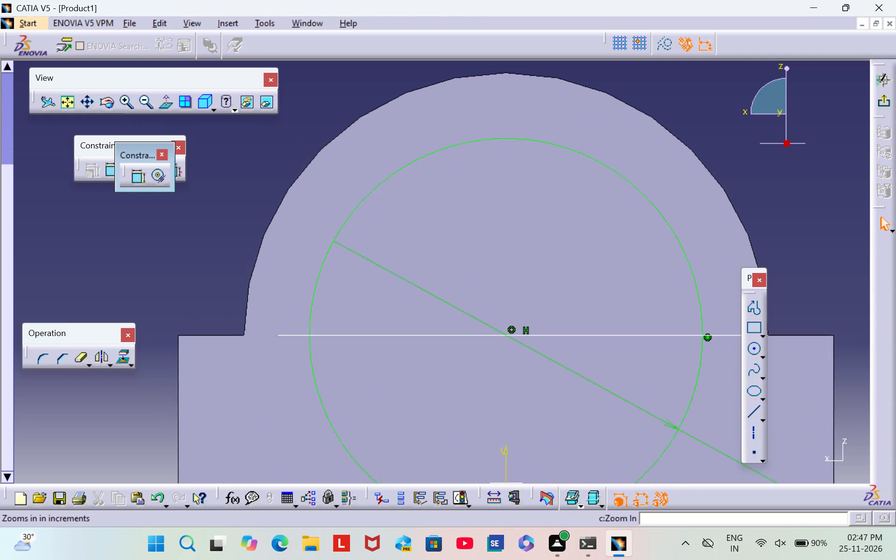
pyautogui.moveTo(345, 434); pyautogui.dragTo(333, 405, button='middle')
pyautogui.scroll(-1, 345, 434)
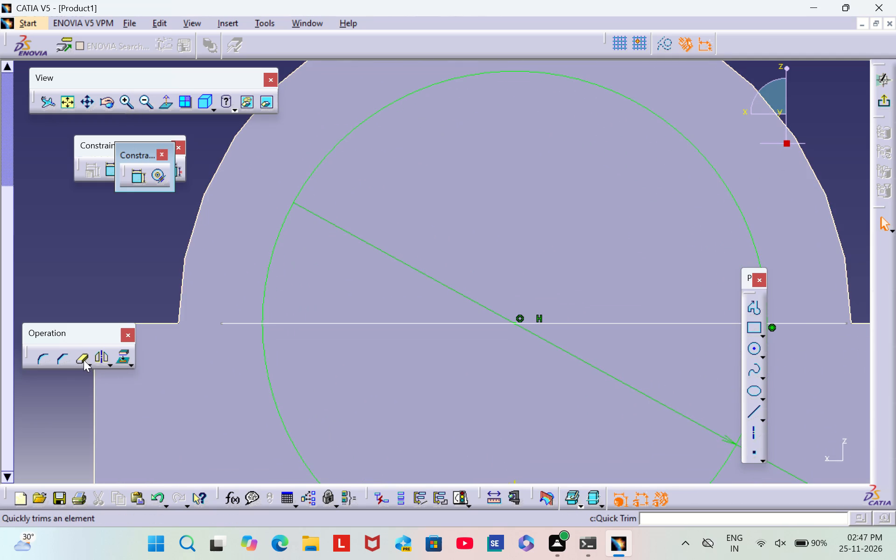
pyautogui.doubleClick(83, 358)
pyautogui.click(231, 323)
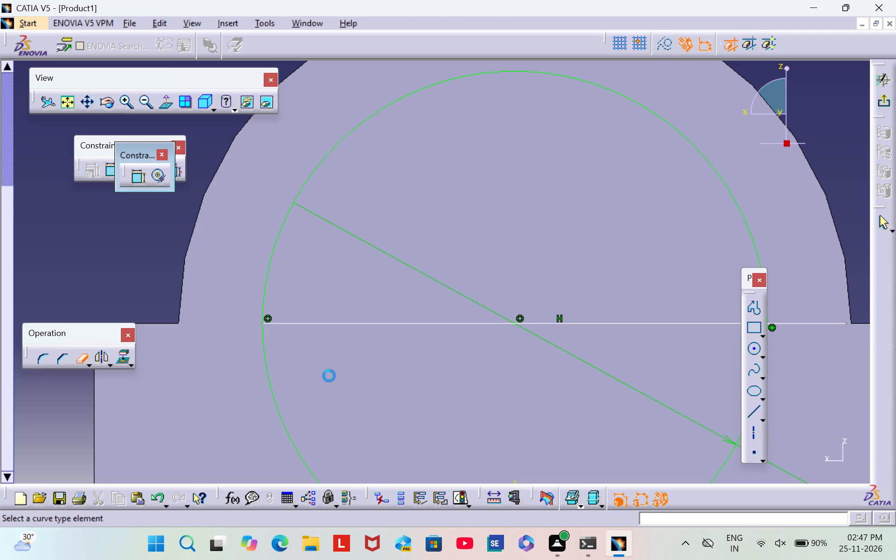
pyautogui.moveTo(407, 418); pyautogui.dragTo(348, 327, button='middle')
pyautogui.click(278, 412)
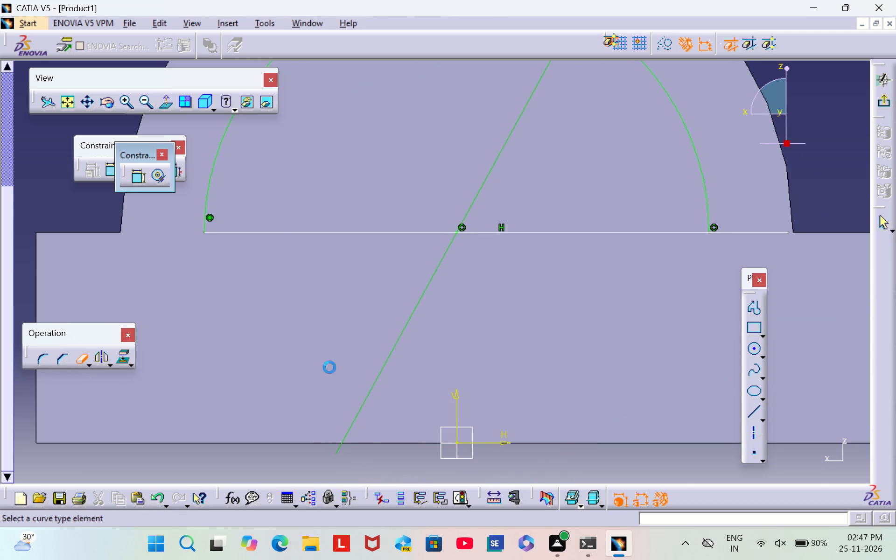
pyautogui.moveTo(605, 323); pyautogui.dragTo(499, 398, button='middle')
pyautogui.click(644, 308)
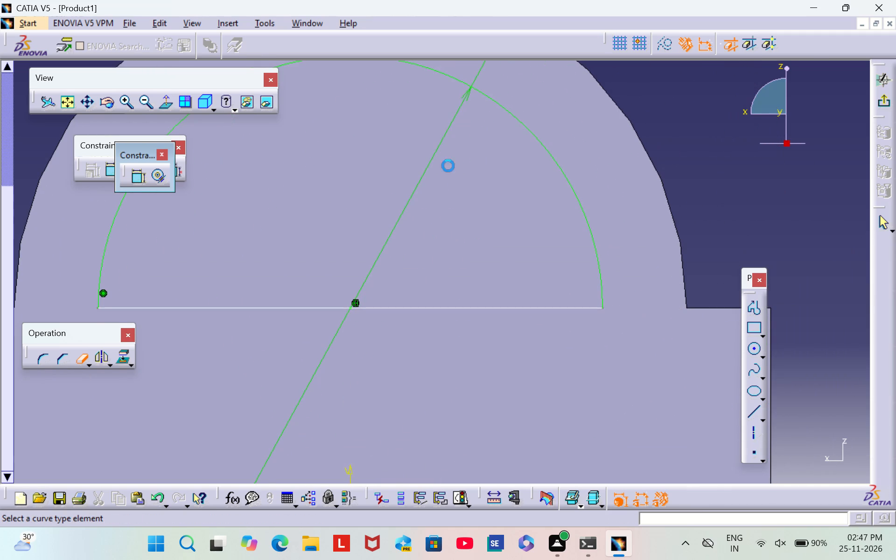
# Exit the sketch and cut the semicircle as a pocket 90 mm deep through the arched body.
pyautogui.moveTo(327, 151); pyautogui.dragTo(381, 256, button='middle')
pyautogui.tripleClick(148, 98)
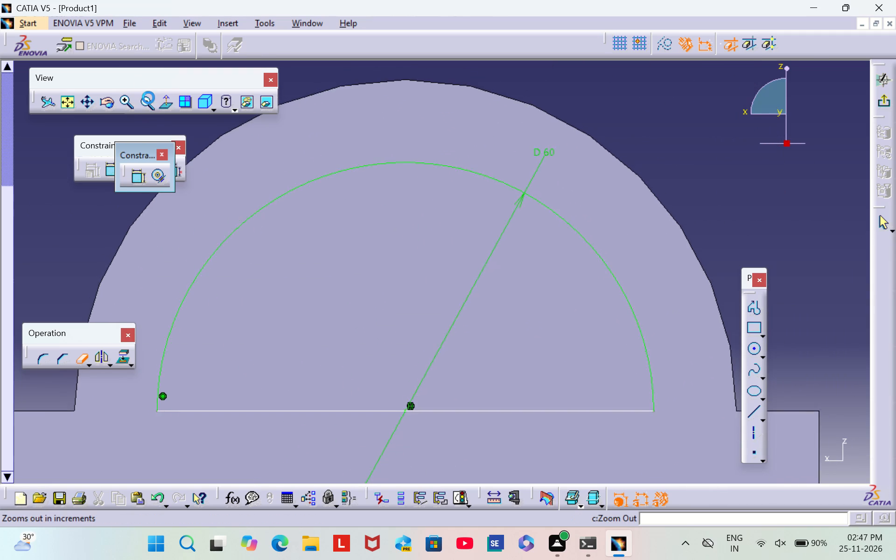
pyautogui.click(148, 98)
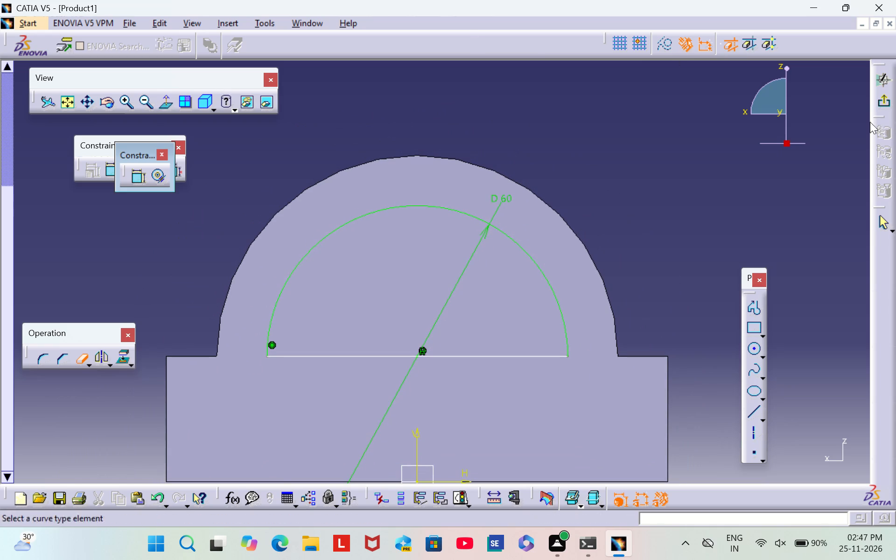
pyautogui.click(879, 102)
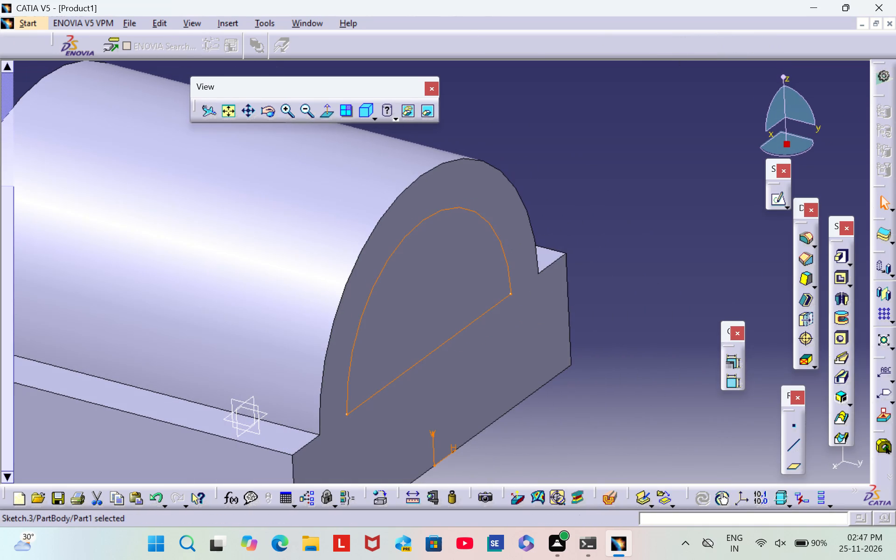
pyautogui.click(836, 276)
pyautogui.scroll(-1, 609, 179)
pyautogui.moveTo(609, 179); pyautogui.dragTo(671, 208, button='middle')
pyautogui.click(728, 462)
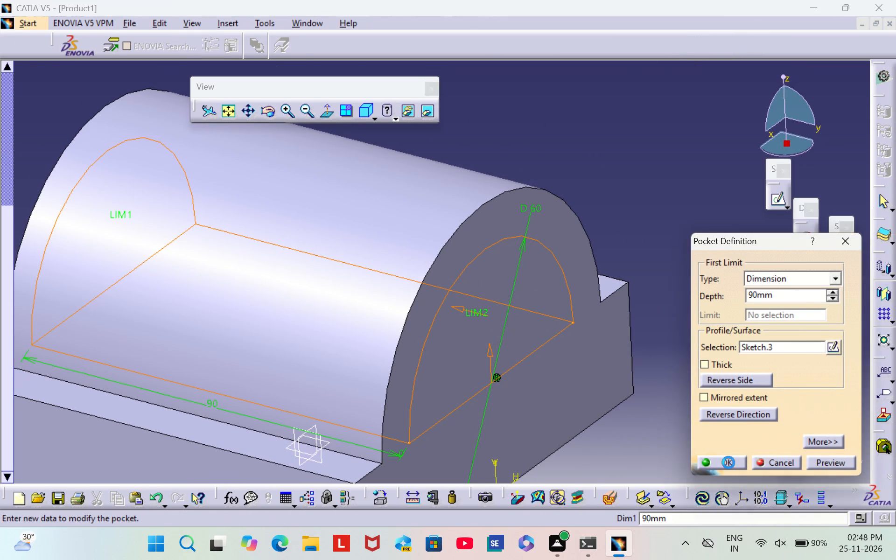
pyautogui.click(650, 196)
# Open a new sketch on the arched end face of the body.
pyautogui.moveTo(702, 409); pyautogui.dragTo(707, 331, button='middle')
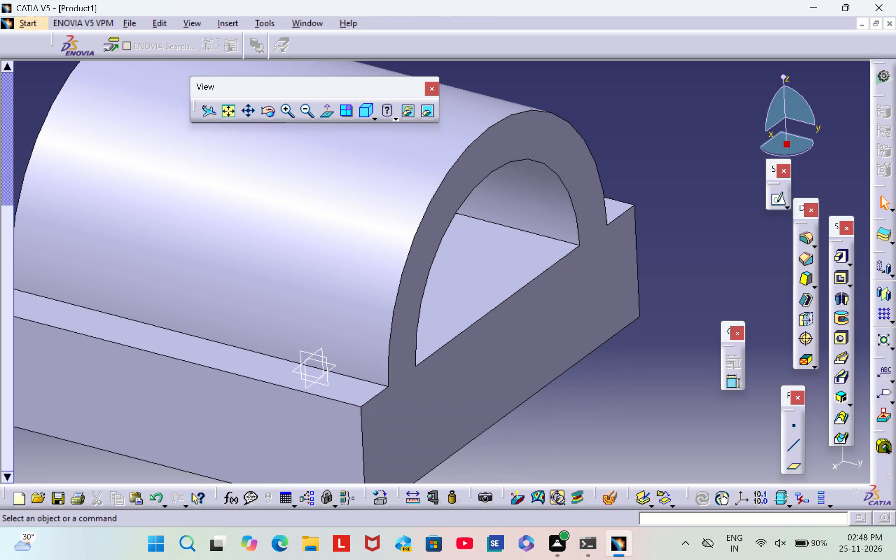
pyautogui.moveTo(641, 431); pyautogui.dragTo(637, 425, button='middle')
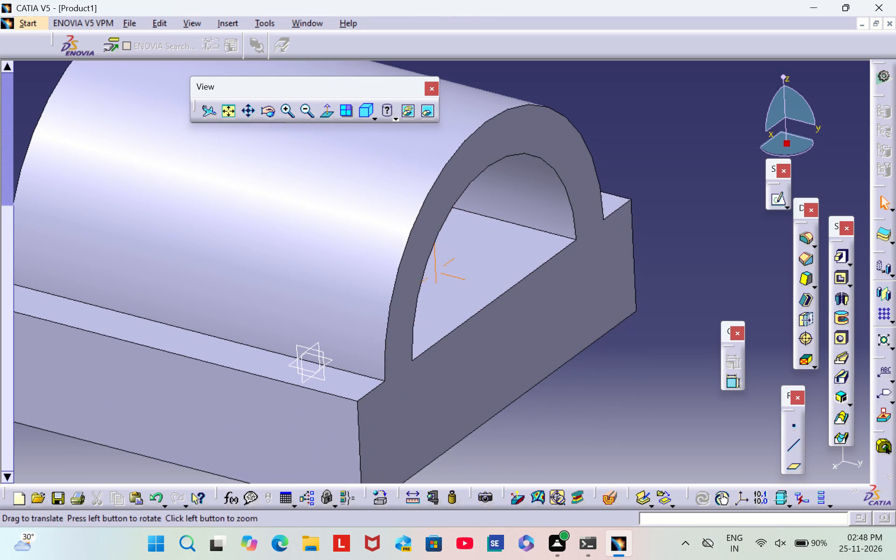
pyautogui.moveTo(637, 425); pyautogui.dragTo(625, 406, button='middle')
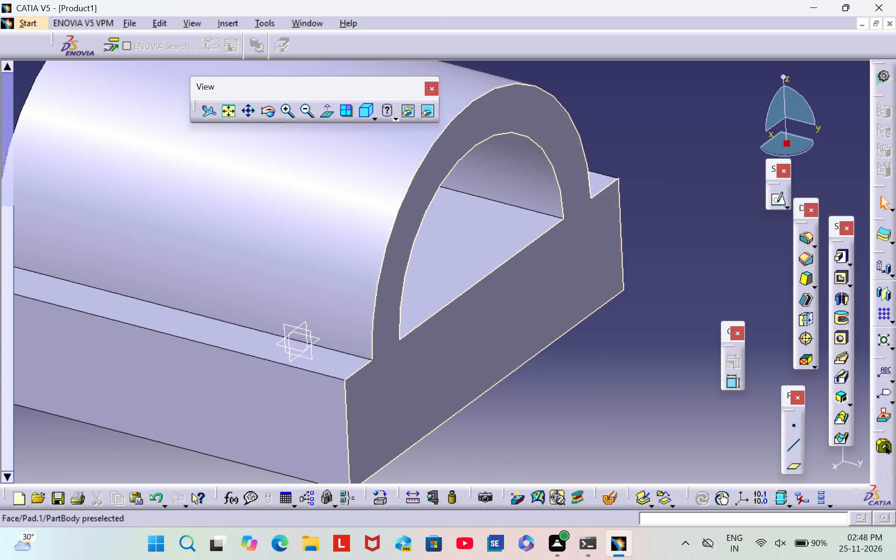
pyautogui.click(485, 358)
pyautogui.moveTo(597, 415); pyautogui.dragTo(597, 401, button='middle')
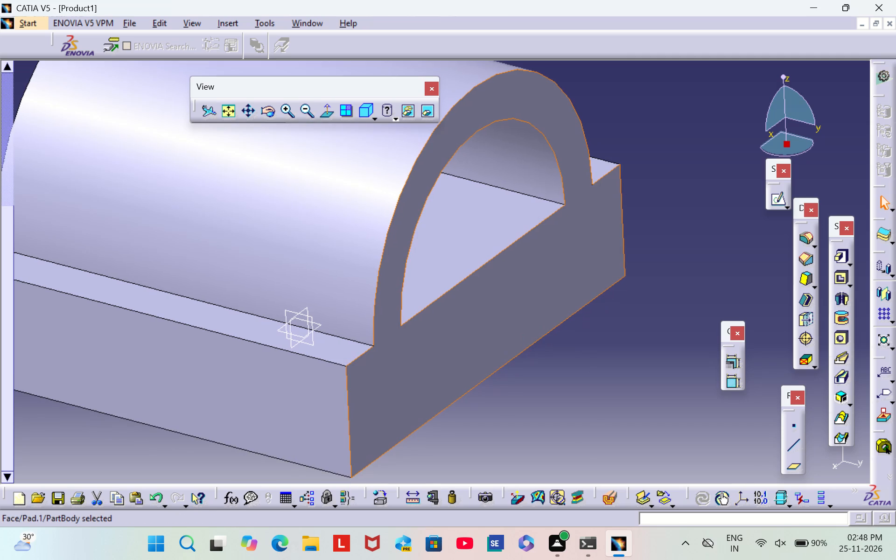
pyautogui.click(780, 202)
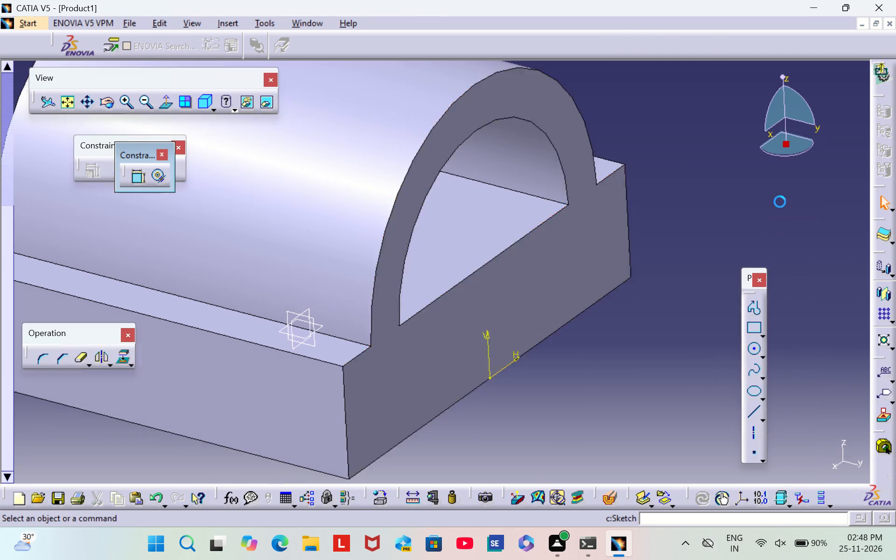
pyautogui.scroll(-1, 609, 397)
pyautogui.moveTo(609, 397); pyautogui.dragTo(556, 312, button='middle')
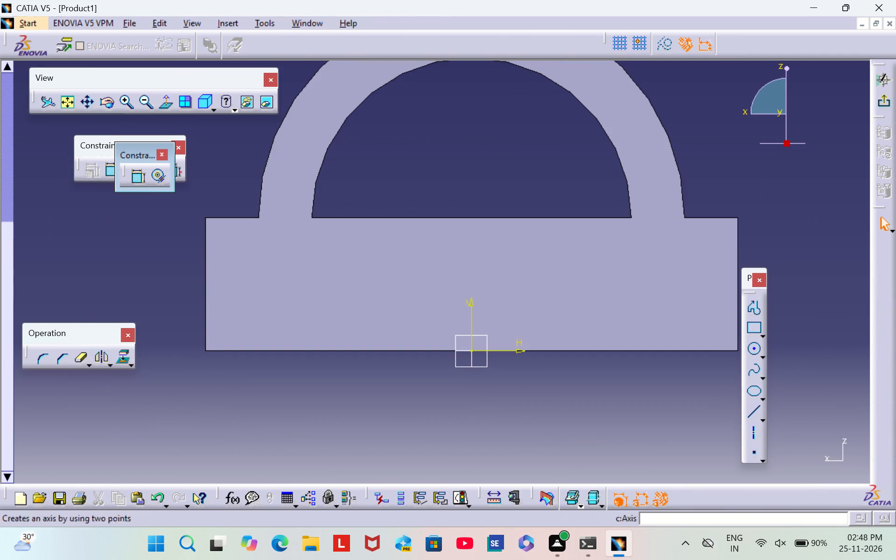
# Draw a closed rectangular profile about 62 mm wide and 9.5 mm high within the base, just above its bottom edge.
pyautogui.click(756, 310)
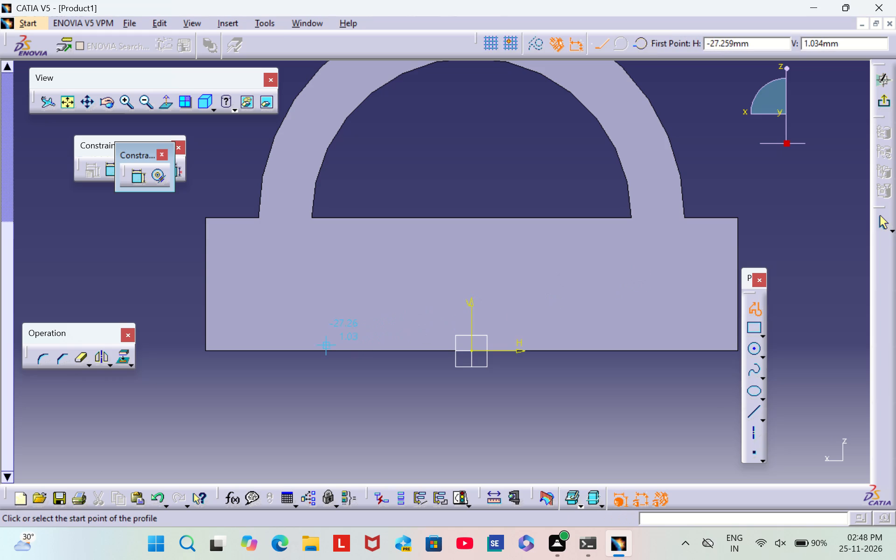
pyautogui.click(315, 342)
pyautogui.click(317, 290)
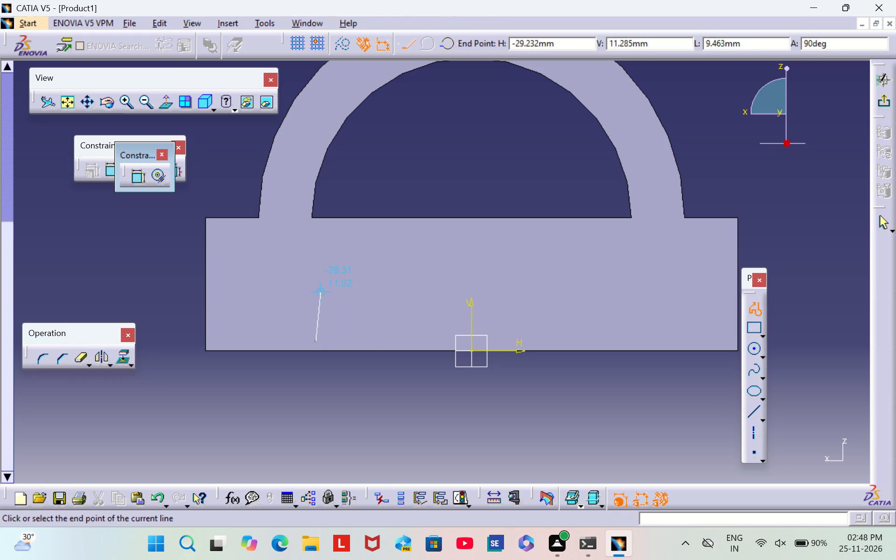
pyautogui.click(645, 291)
pyautogui.click(644, 340)
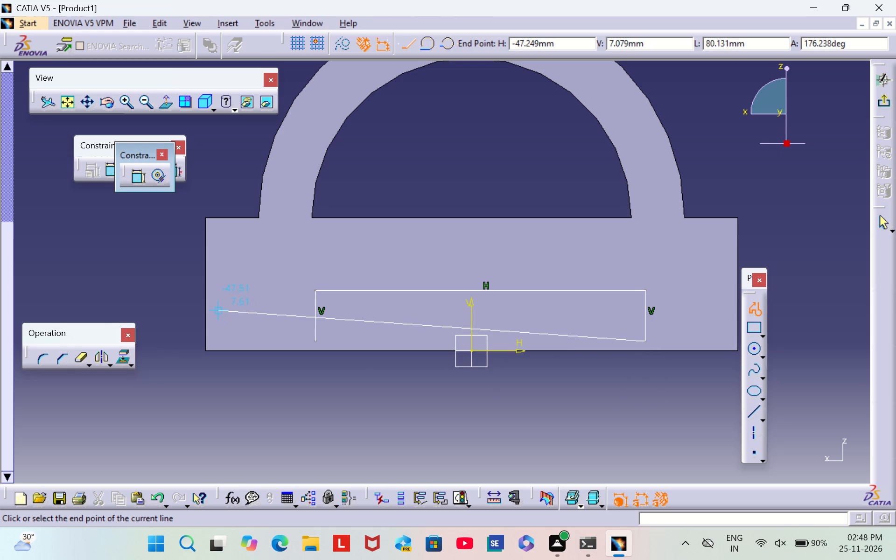
pyautogui.press('Escape')
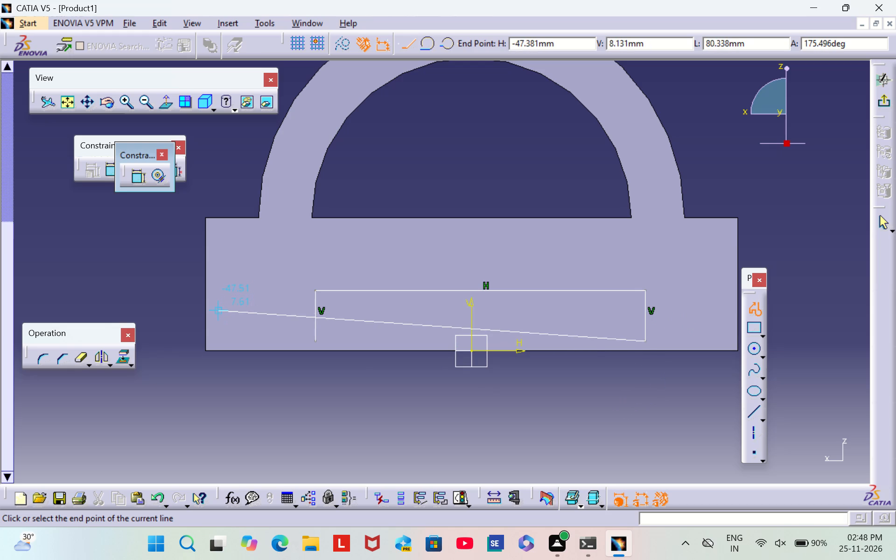
pyautogui.click(315, 341)
pyautogui.click(358, 408)
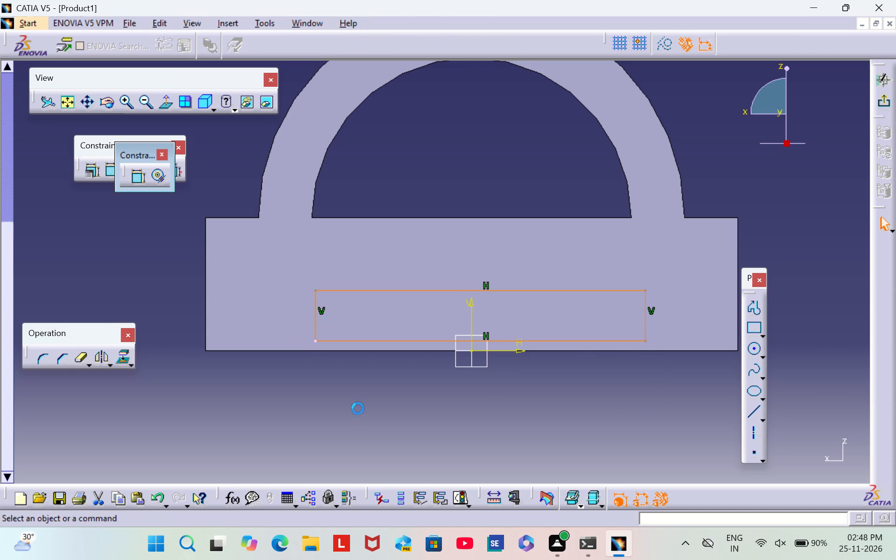
# Dimension the rectangle's vertical side and set its height to 10 mm.
pyautogui.doubleClick(140, 181)
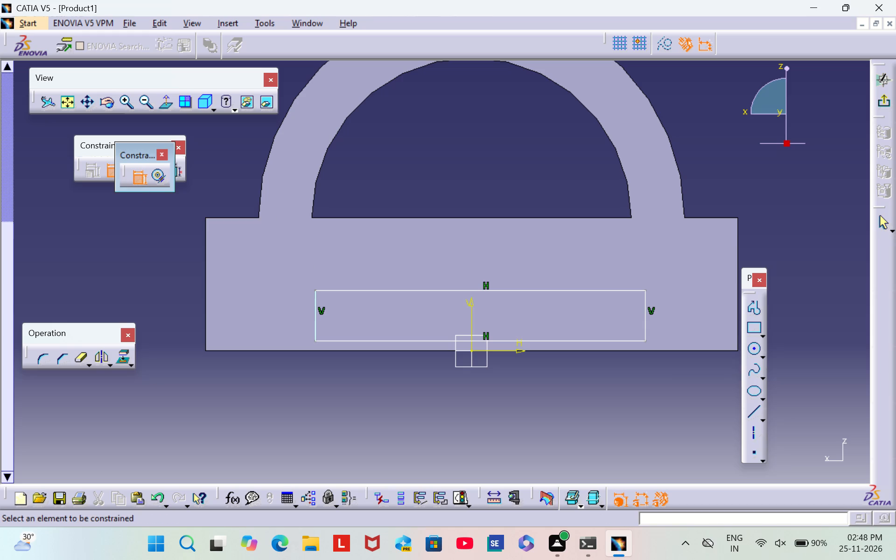
pyautogui.click(315, 315)
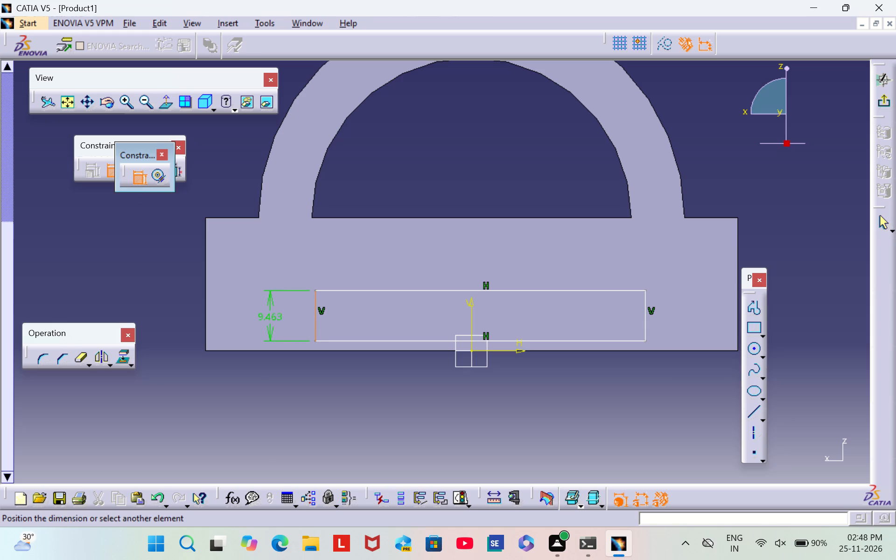
pyautogui.click(270, 320)
pyautogui.doubleClick(271, 314)
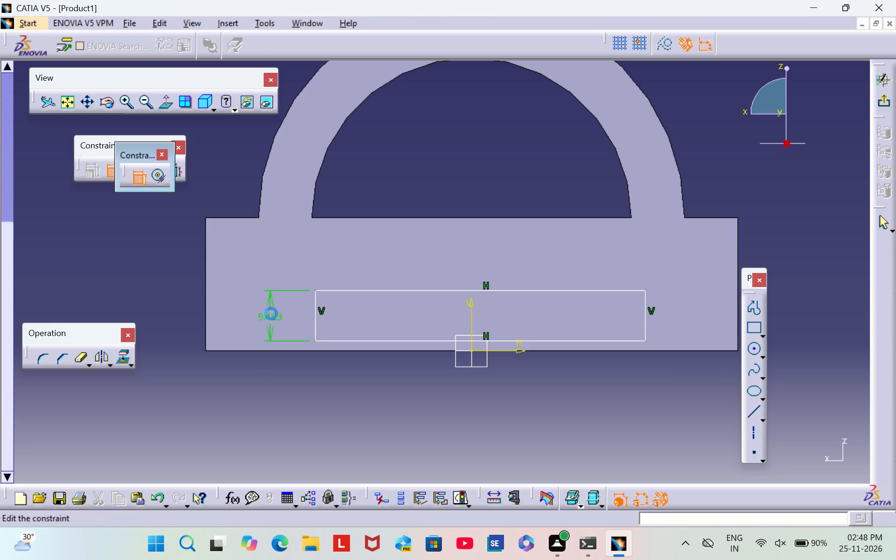
pyautogui.press('BackSpace')
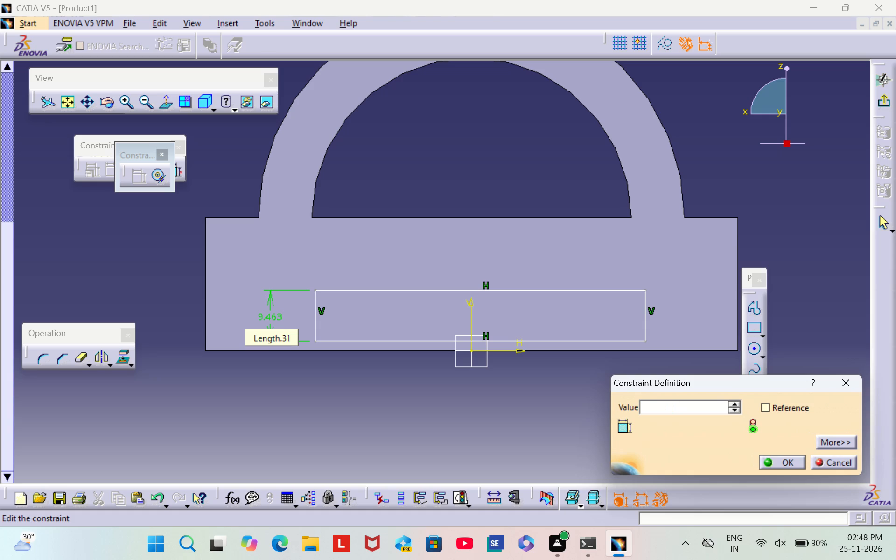
pyautogui.press('1')
pyautogui.press('0')
pyautogui.press('Return')
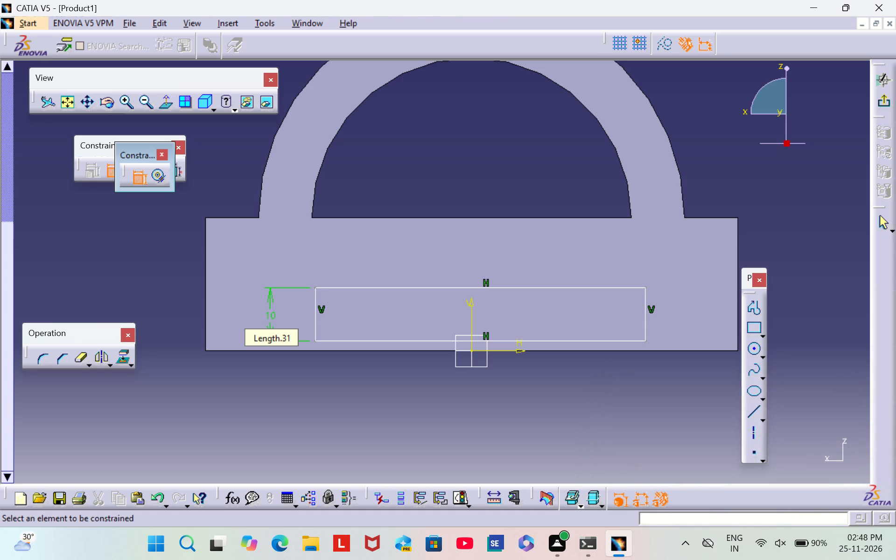
pyautogui.click(186, 305)
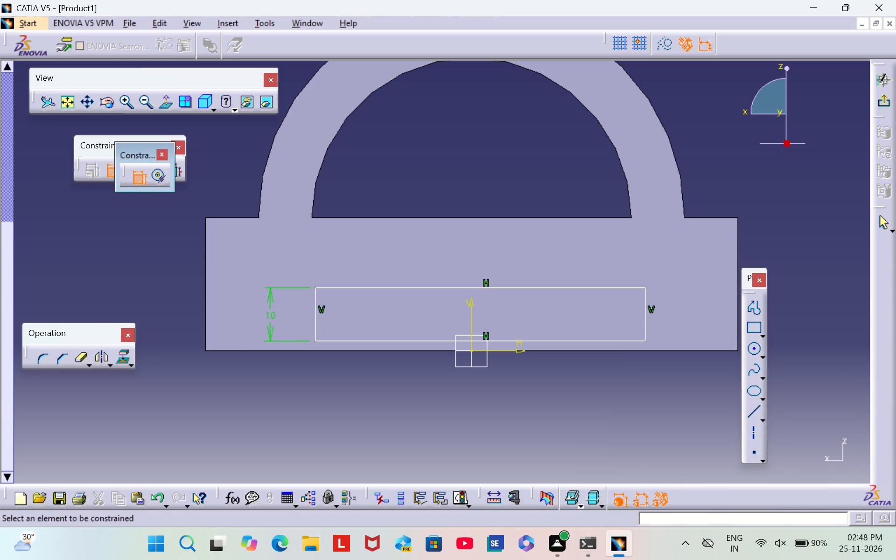
# Constrain the rectangle's two vertical sides to be symmetric about the sketch's vertical axis.
pyautogui.click(317, 311)
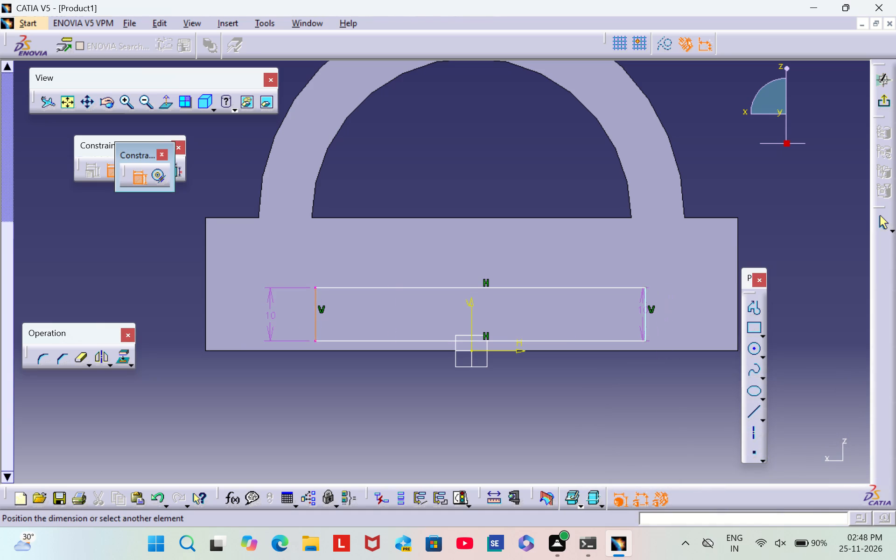
pyautogui.click(643, 311)
pyautogui.rightClick(606, 272)
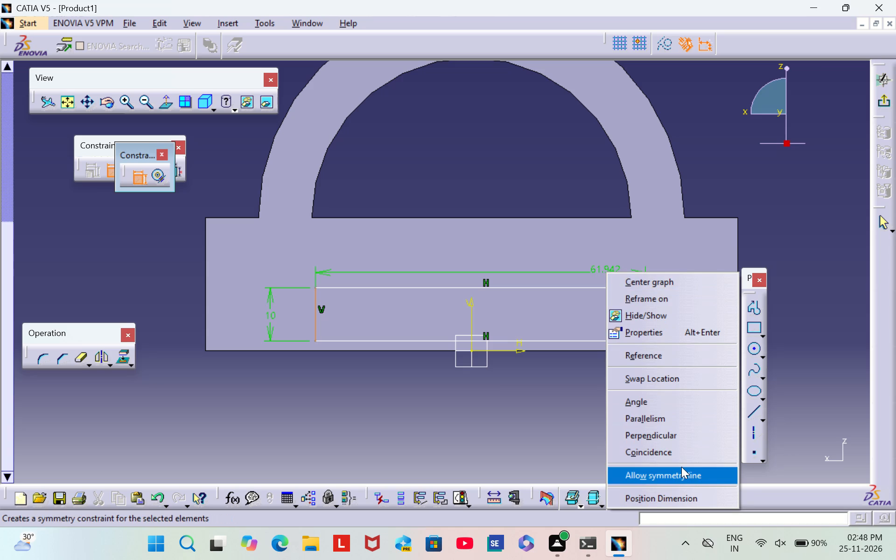
pyautogui.click(681, 467)
pyautogui.click(469, 303)
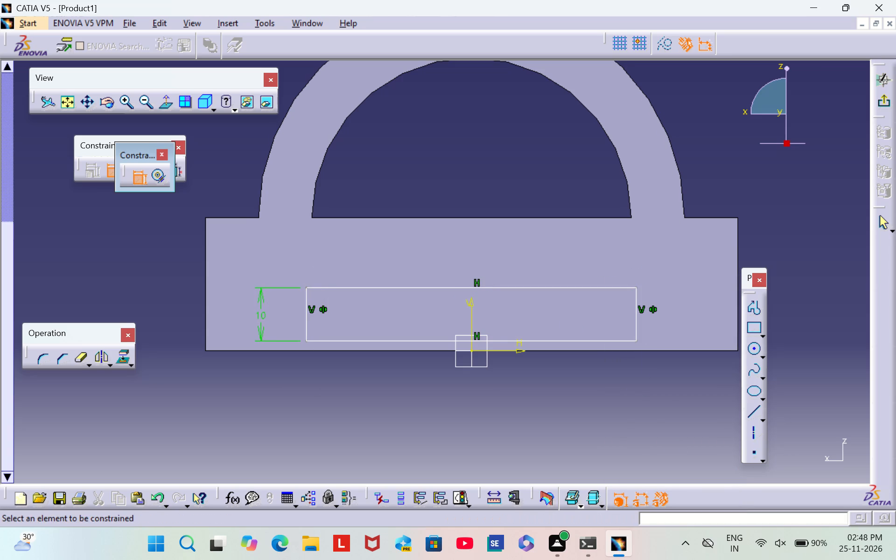
# Dimension the rectangle's bottom line, set its width to 40 mm and exit the sketch.
pyautogui.click(526, 339)
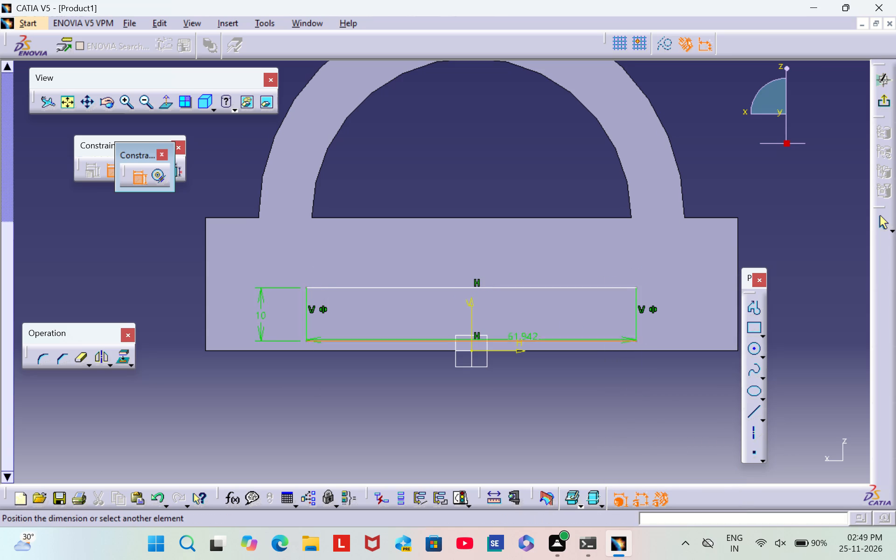
pyautogui.click(466, 394)
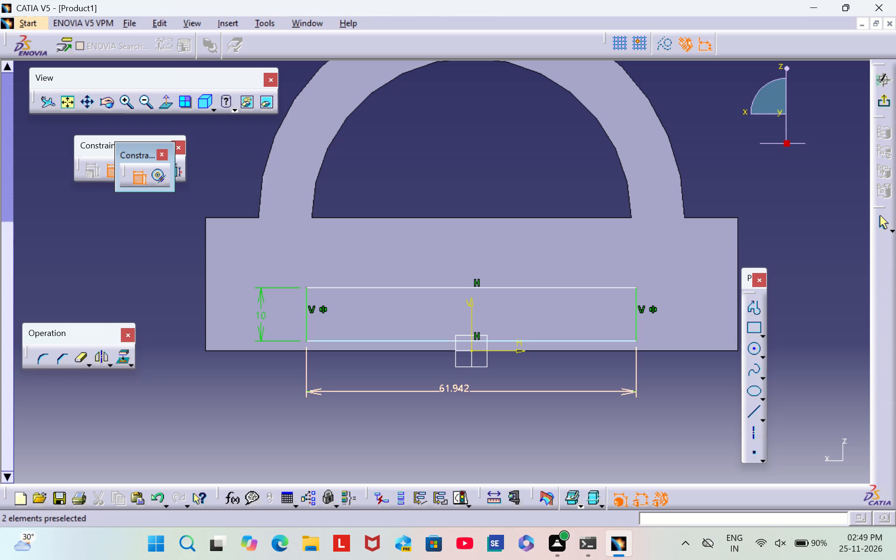
pyautogui.doubleClick(457, 390)
pyautogui.press('BackSpace')
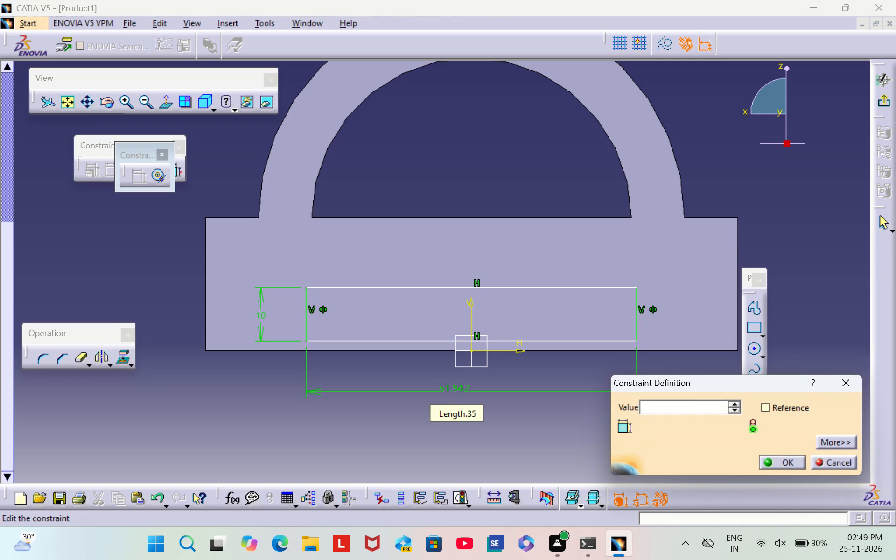
pyautogui.write('40')
pyautogui.press('Return')
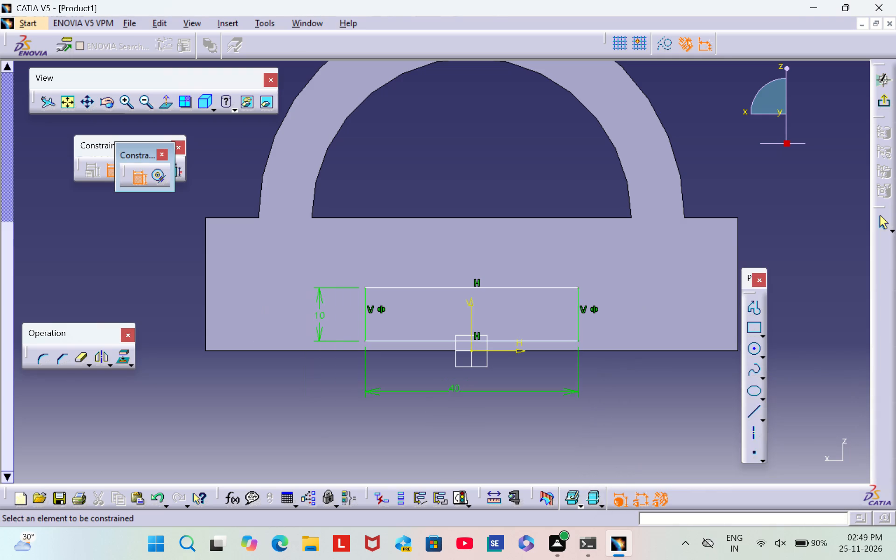
pyautogui.click(880, 101)
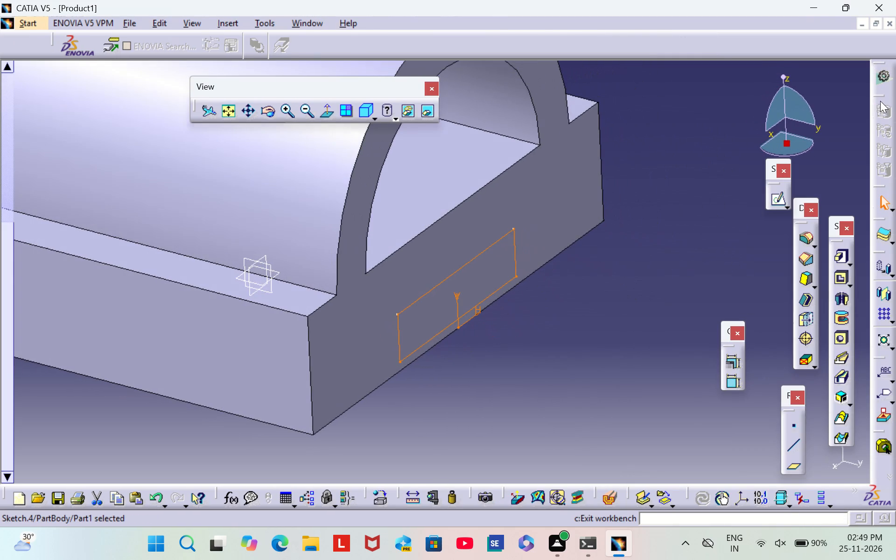
# Reopen the rectangle's sketch and set its width to 60 mm.
pyautogui.click(778, 198)
pyautogui.click(457, 386)
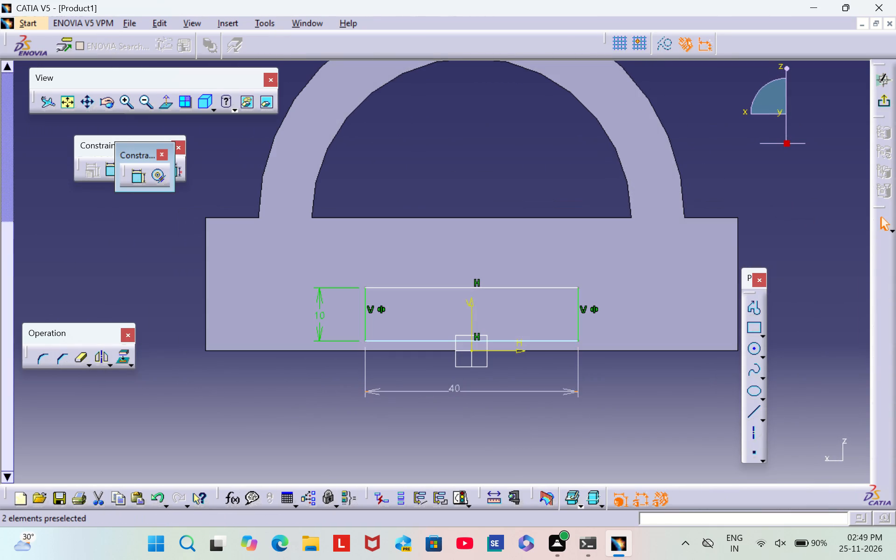
pyautogui.doubleClick(457, 391)
pyautogui.press('BackSpace')
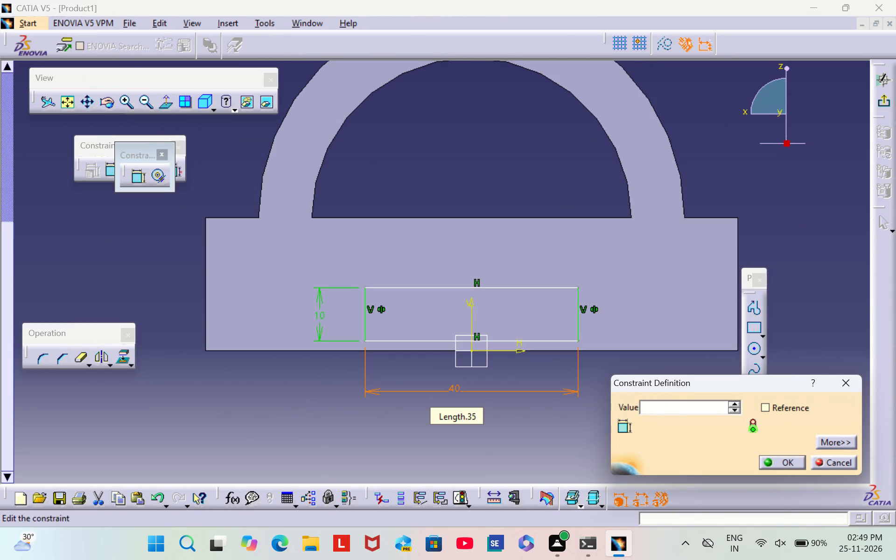
pyautogui.write('60')
pyautogui.press('Return')
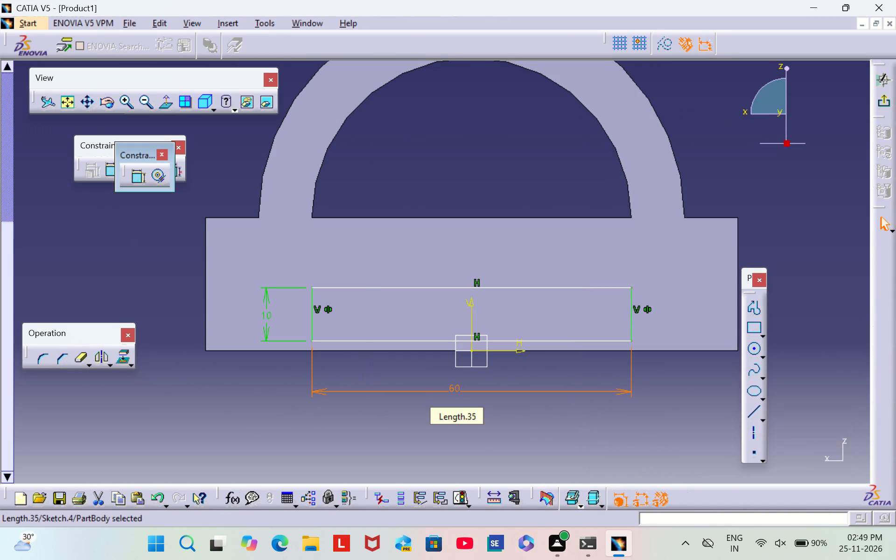
# Exit the sketch and cut the rectangle as a pocket 90 mm deep through the base.
pyautogui.click(883, 104)
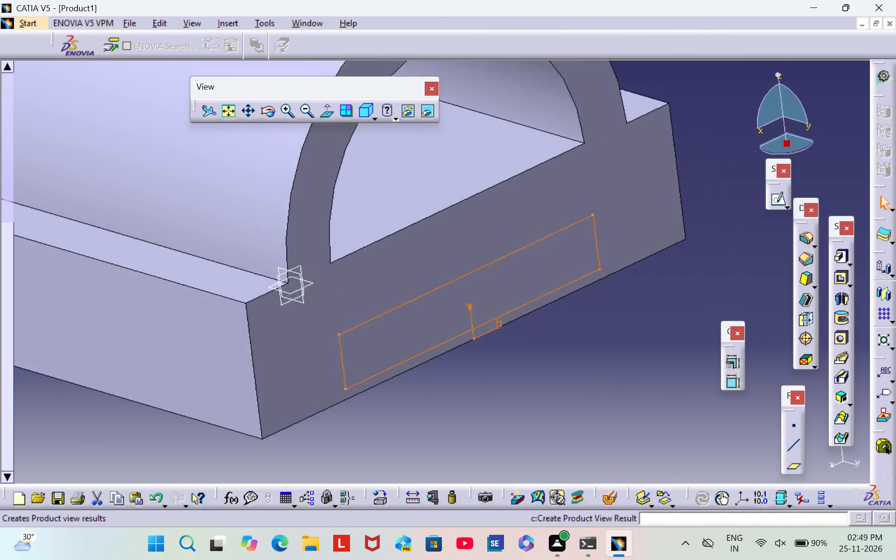
pyautogui.click(840, 273)
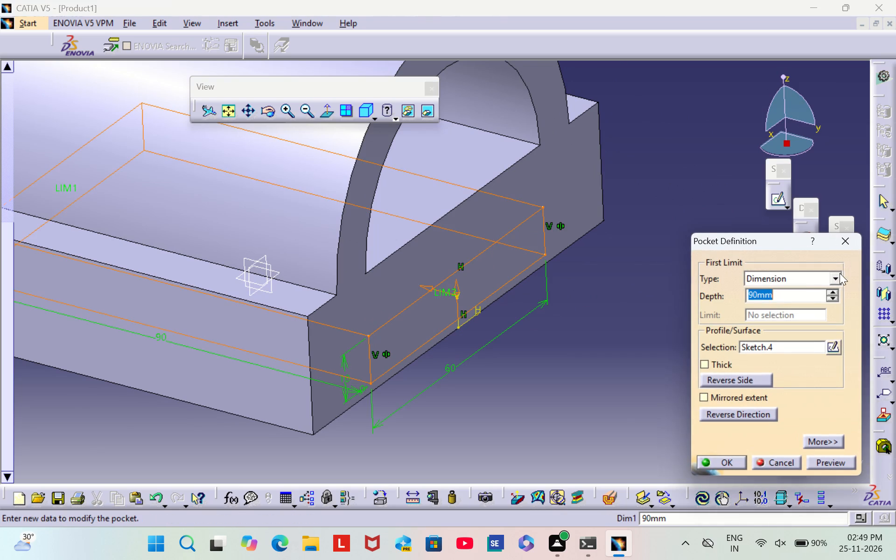
pyautogui.click(731, 465)
pyautogui.click(634, 318)
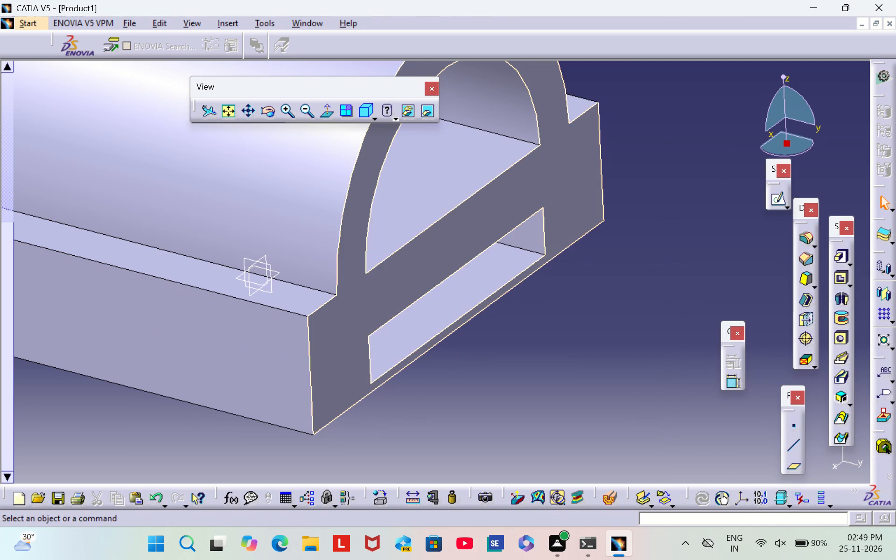
# Start a sketch on the base's end face and draw a rectangle about 62 mm wide between the rectangular pocket and the semicircular opening.
pyautogui.click(778, 201)
pyautogui.click(478, 233)
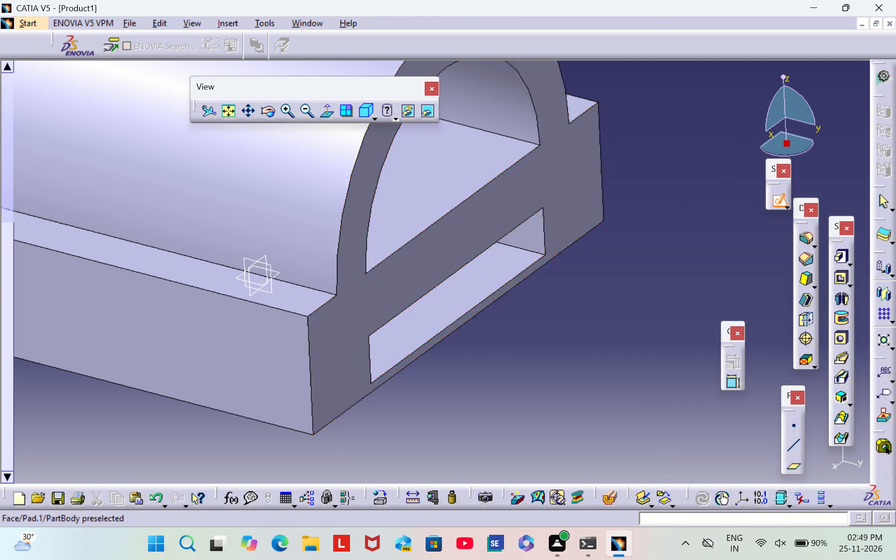
pyautogui.moveTo(559, 367); pyautogui.dragTo(580, 385, button='middle')
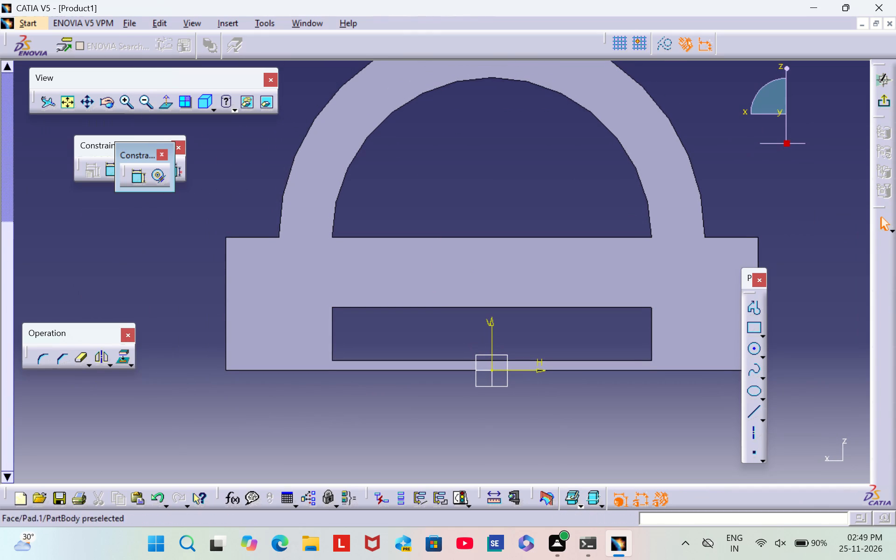
pyautogui.click(745, 322)
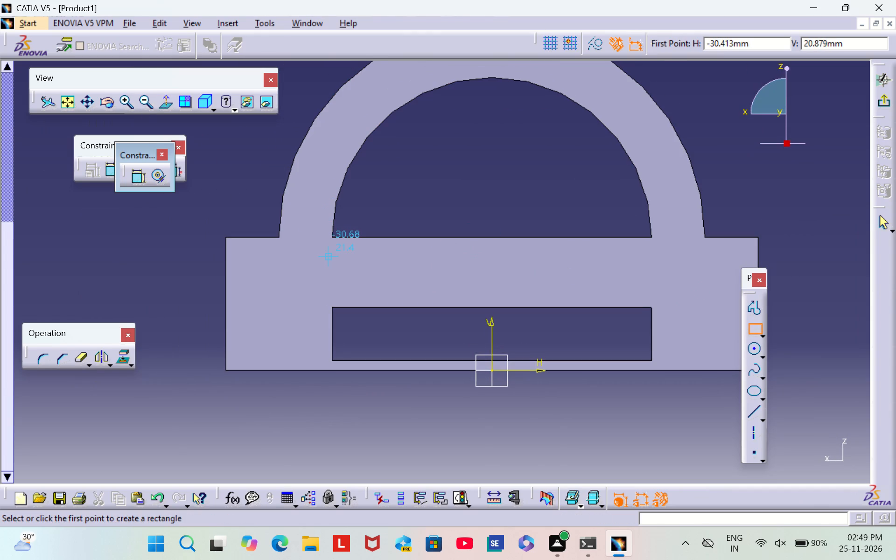
pyautogui.click(329, 256)
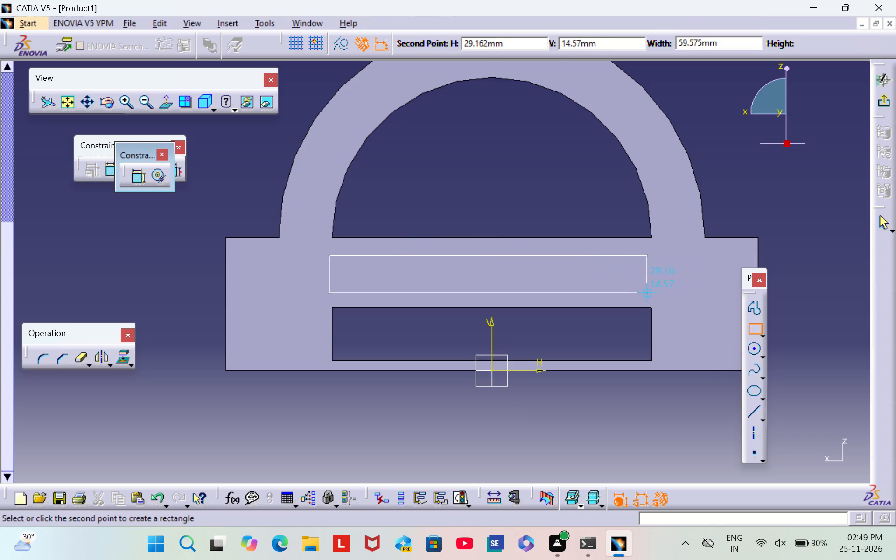
pyautogui.click(658, 294)
pyautogui.click(694, 426)
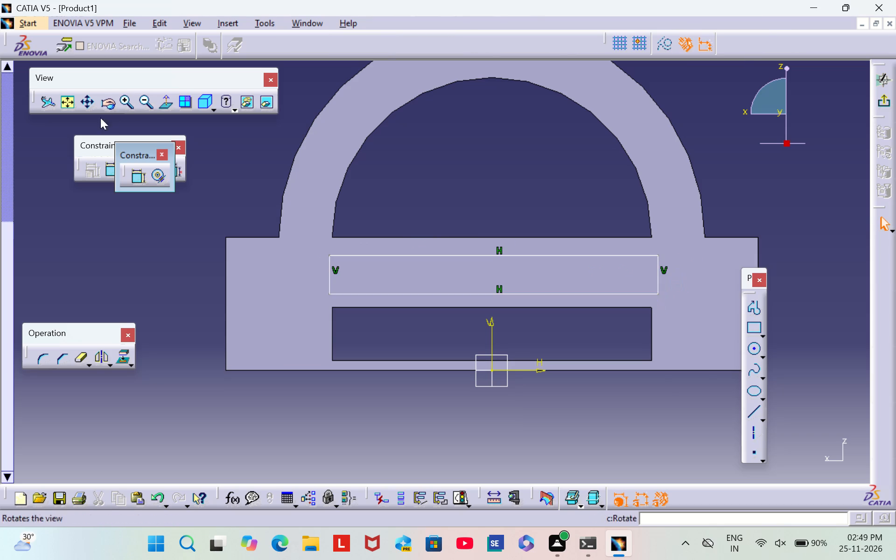
# Make the rectangle's bottom line coincident with the rectangular pocket's top edge and its top line coincident with the semicircular opening's flat edge.
pyautogui.doubleClick(146, 180)
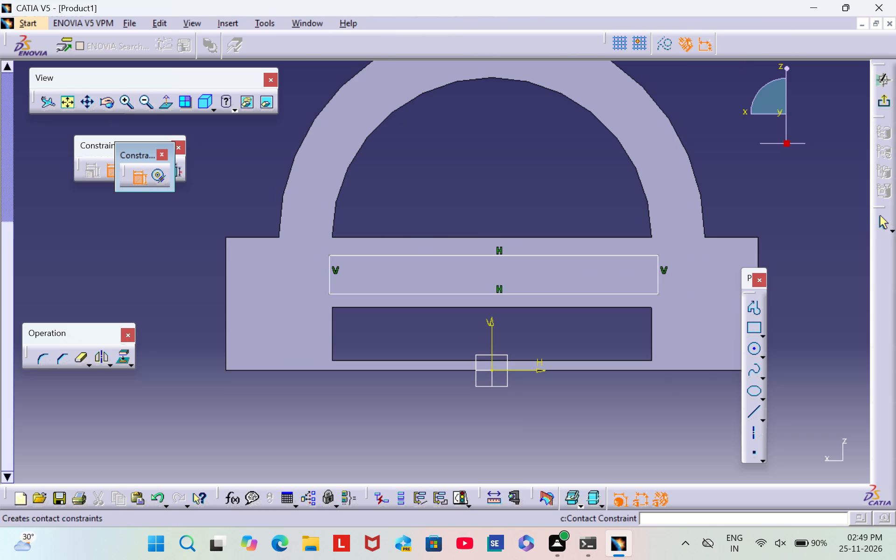
pyautogui.click(401, 293)
pyautogui.click(385, 308)
pyautogui.rightClick(386, 274)
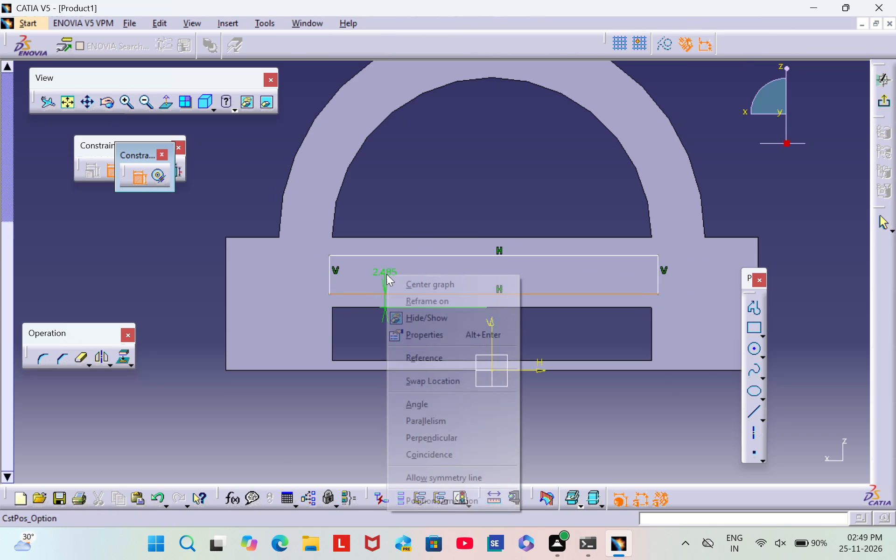
pyautogui.click(456, 450)
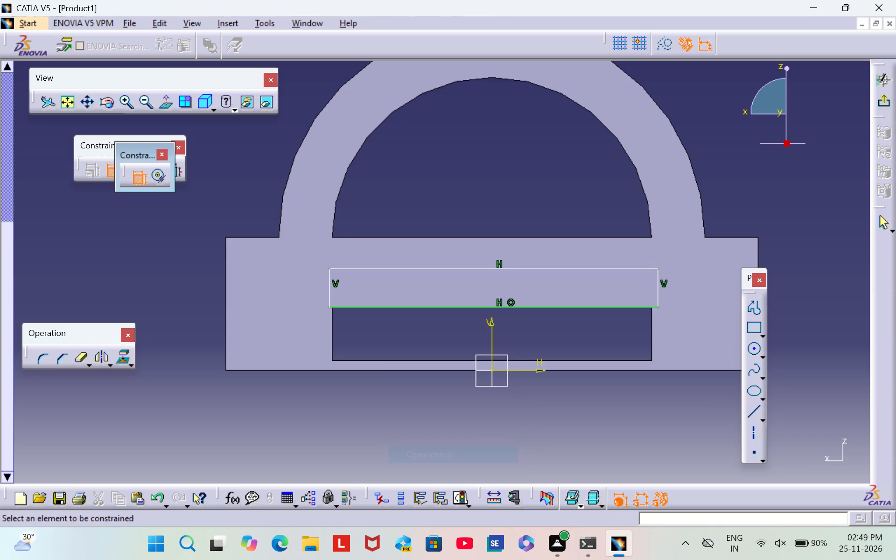
pyautogui.click(424, 268)
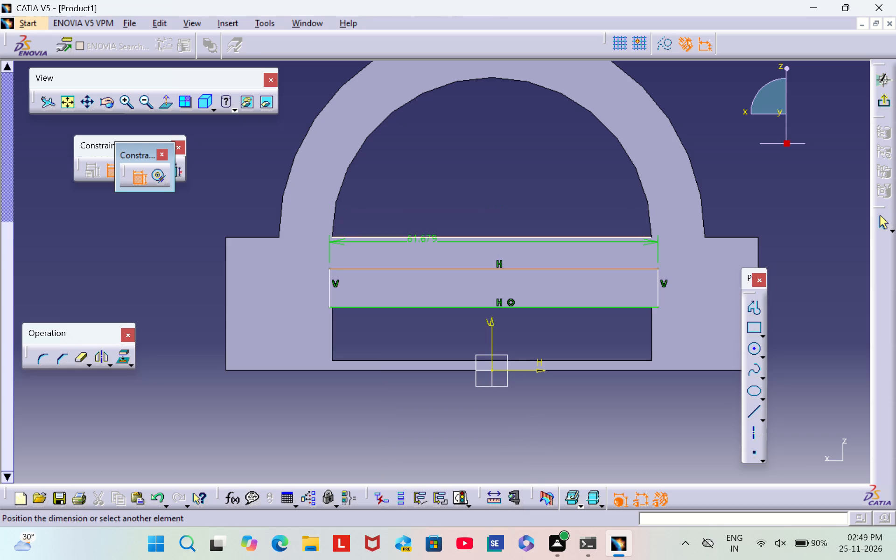
pyautogui.click(418, 237)
pyautogui.rightClick(431, 219)
pyautogui.click(511, 325)
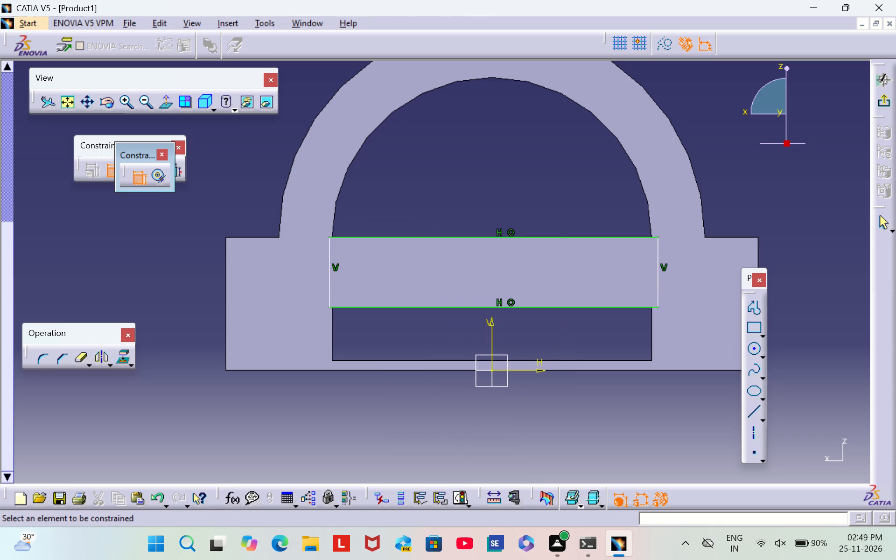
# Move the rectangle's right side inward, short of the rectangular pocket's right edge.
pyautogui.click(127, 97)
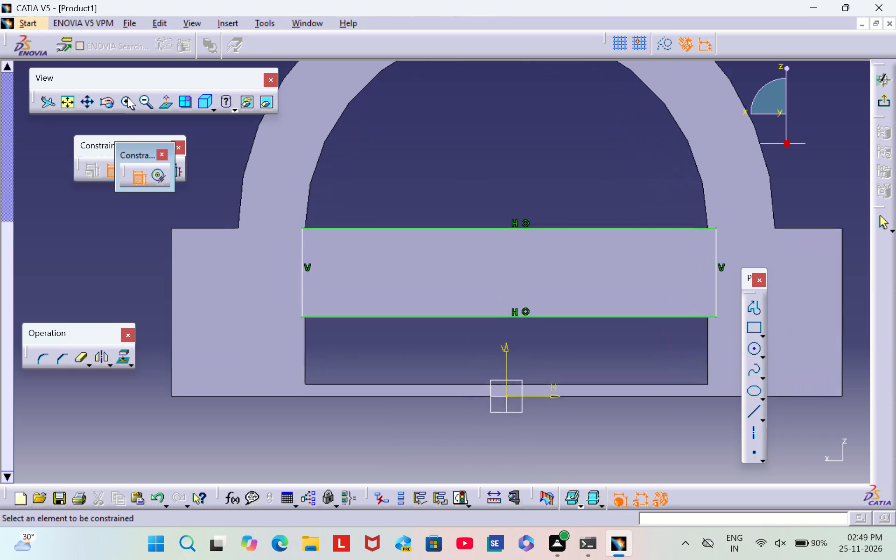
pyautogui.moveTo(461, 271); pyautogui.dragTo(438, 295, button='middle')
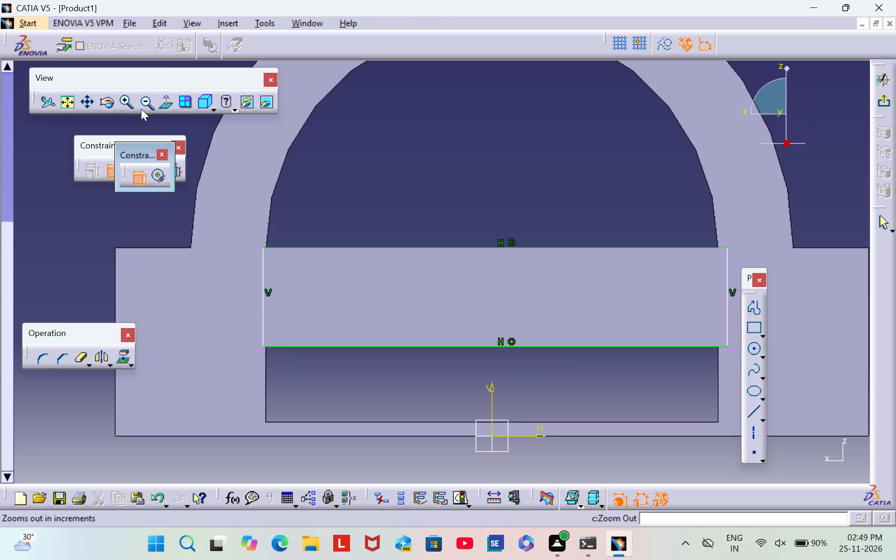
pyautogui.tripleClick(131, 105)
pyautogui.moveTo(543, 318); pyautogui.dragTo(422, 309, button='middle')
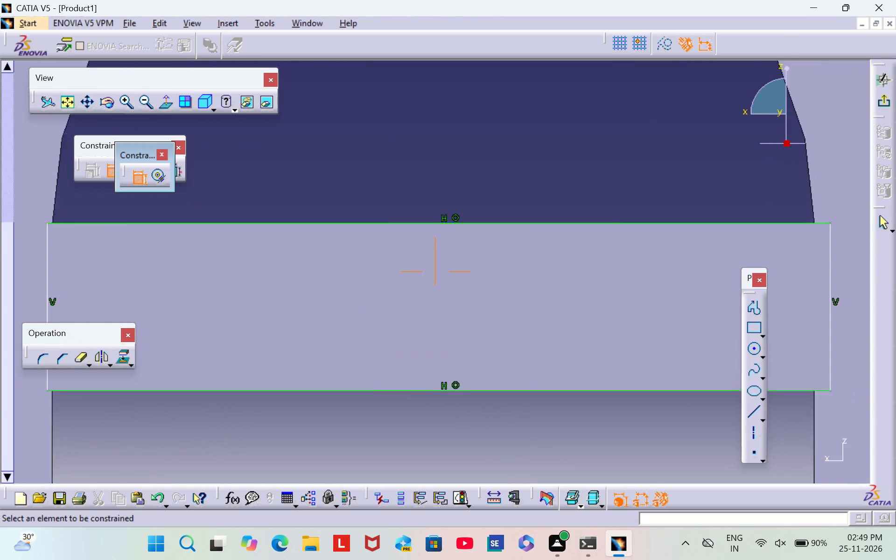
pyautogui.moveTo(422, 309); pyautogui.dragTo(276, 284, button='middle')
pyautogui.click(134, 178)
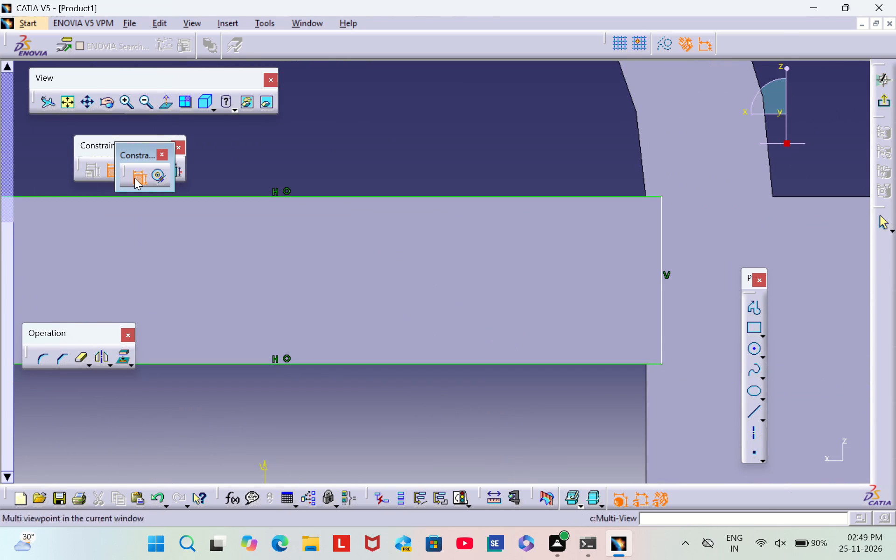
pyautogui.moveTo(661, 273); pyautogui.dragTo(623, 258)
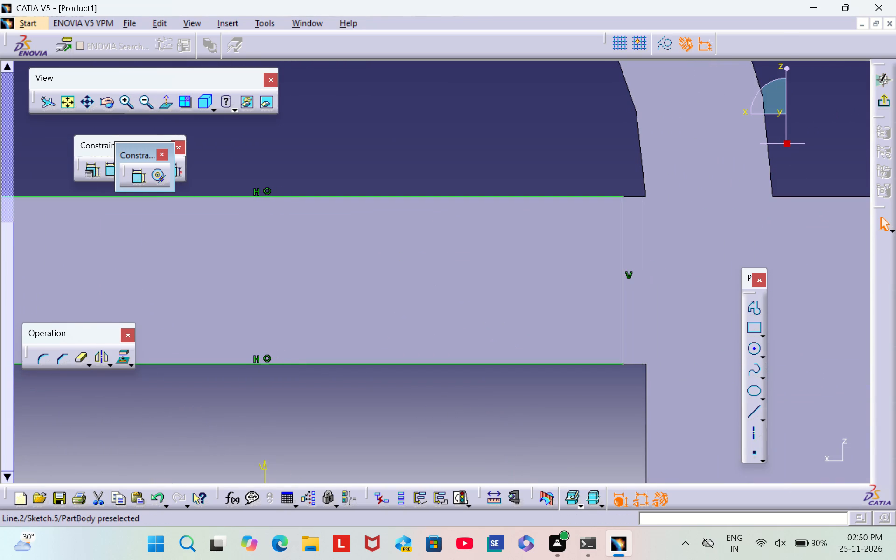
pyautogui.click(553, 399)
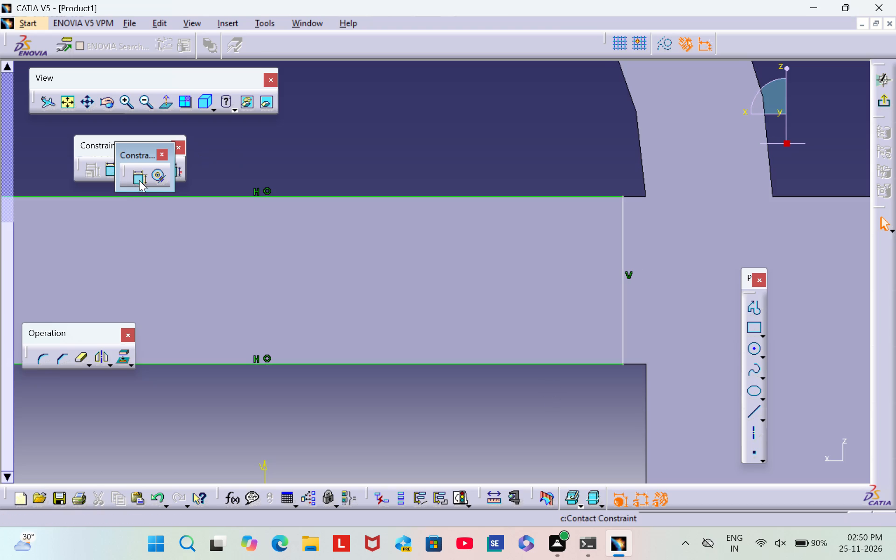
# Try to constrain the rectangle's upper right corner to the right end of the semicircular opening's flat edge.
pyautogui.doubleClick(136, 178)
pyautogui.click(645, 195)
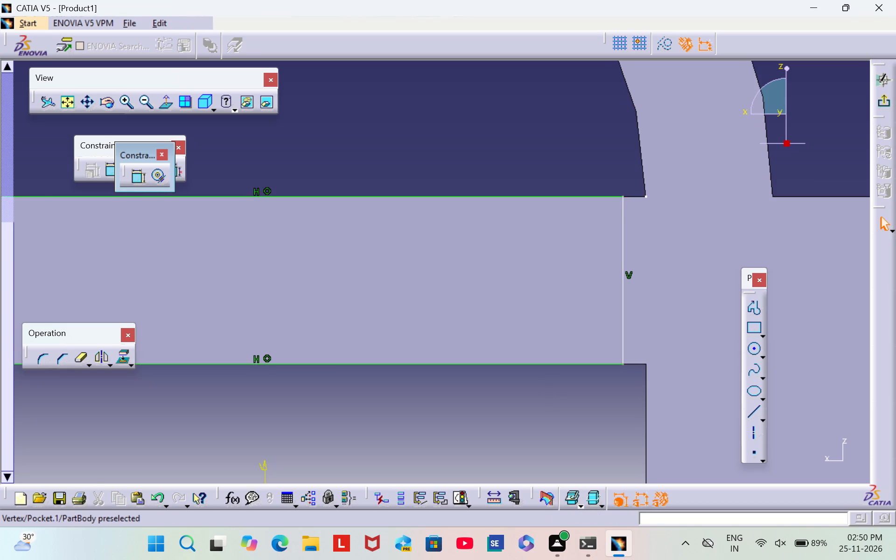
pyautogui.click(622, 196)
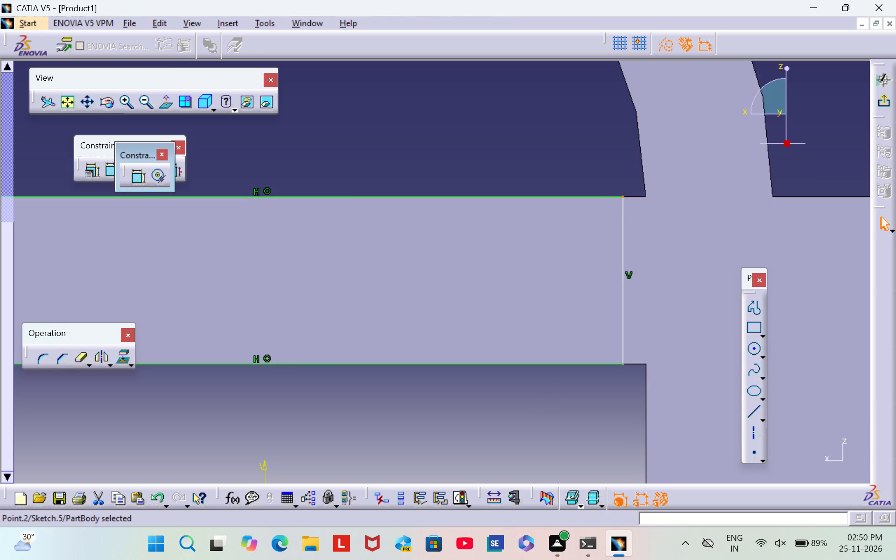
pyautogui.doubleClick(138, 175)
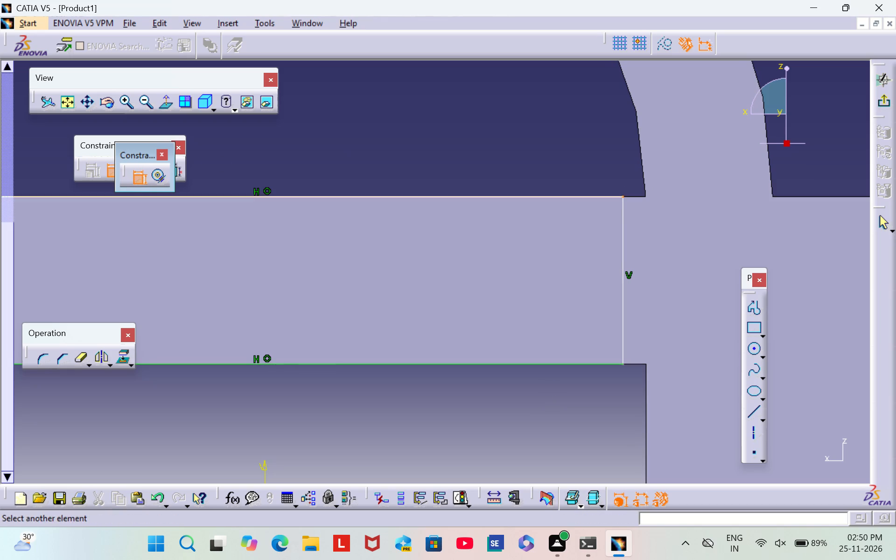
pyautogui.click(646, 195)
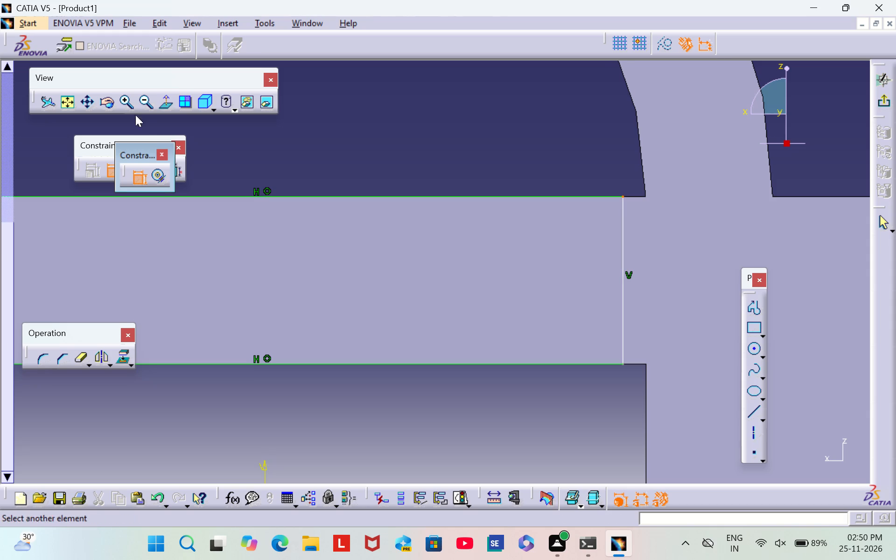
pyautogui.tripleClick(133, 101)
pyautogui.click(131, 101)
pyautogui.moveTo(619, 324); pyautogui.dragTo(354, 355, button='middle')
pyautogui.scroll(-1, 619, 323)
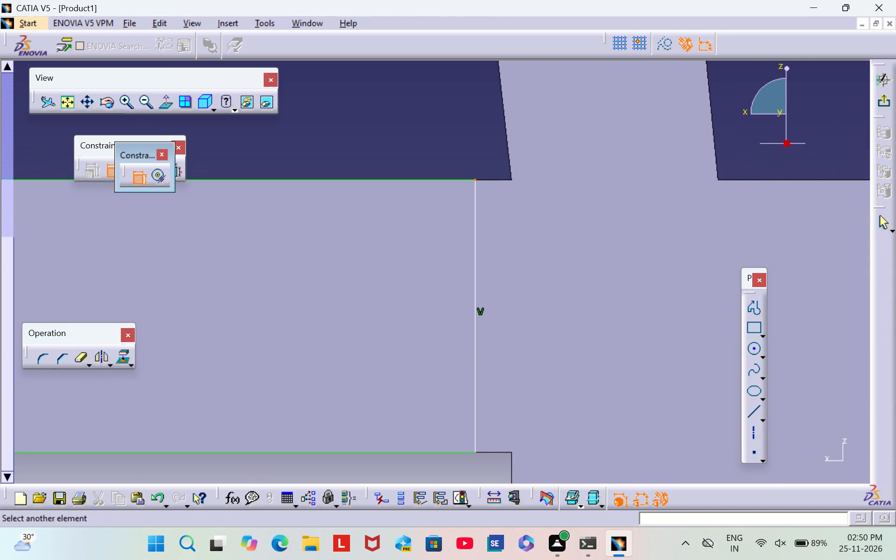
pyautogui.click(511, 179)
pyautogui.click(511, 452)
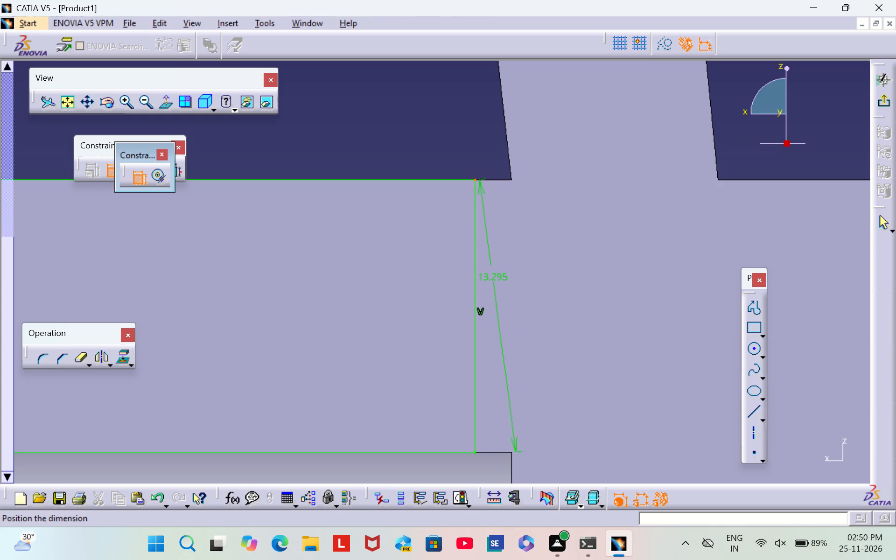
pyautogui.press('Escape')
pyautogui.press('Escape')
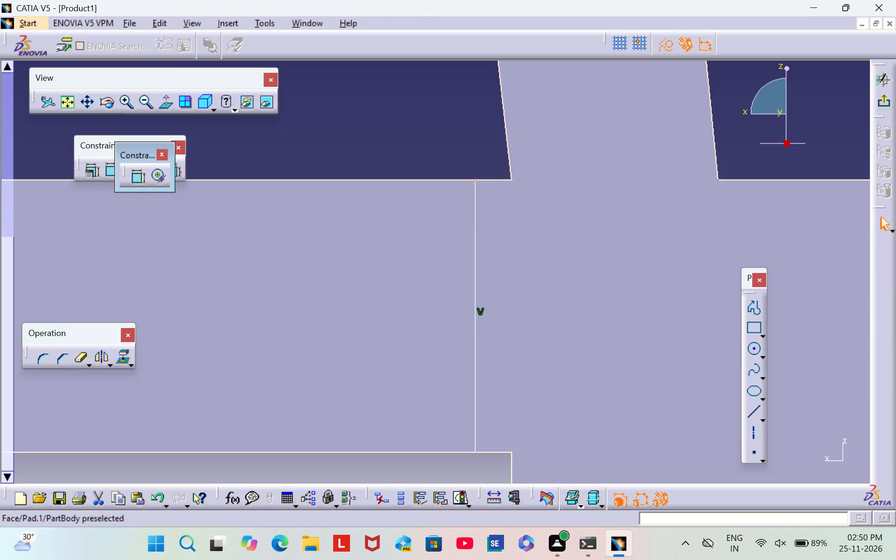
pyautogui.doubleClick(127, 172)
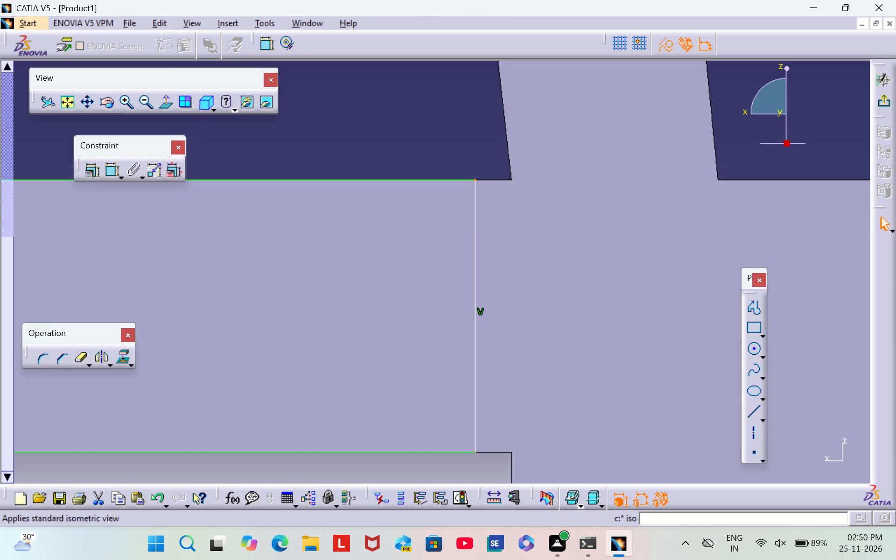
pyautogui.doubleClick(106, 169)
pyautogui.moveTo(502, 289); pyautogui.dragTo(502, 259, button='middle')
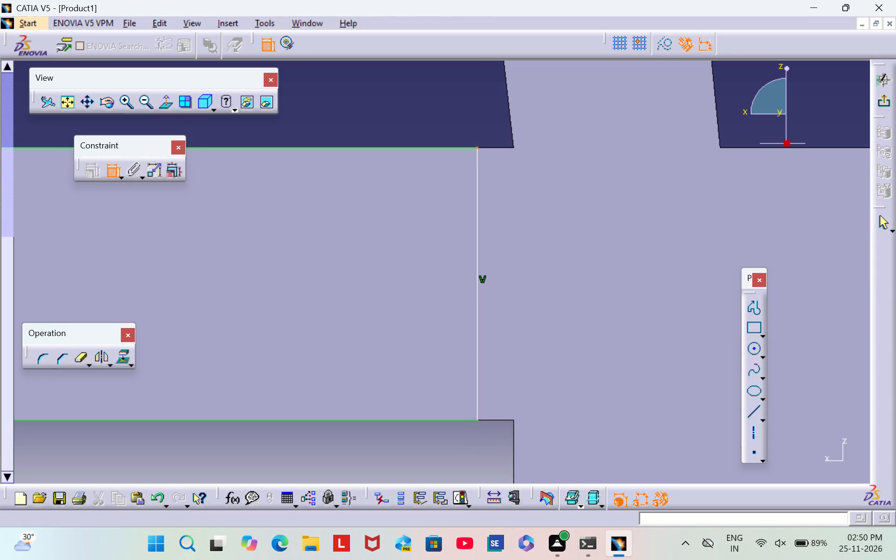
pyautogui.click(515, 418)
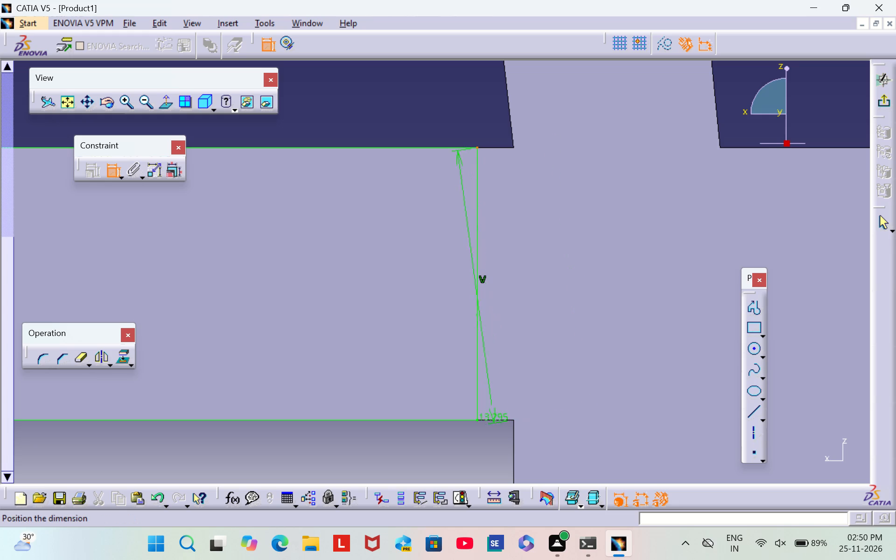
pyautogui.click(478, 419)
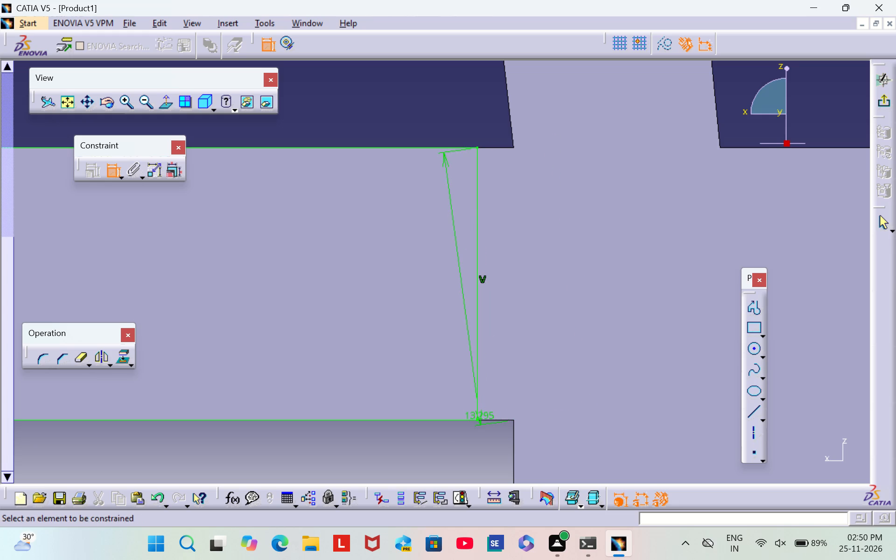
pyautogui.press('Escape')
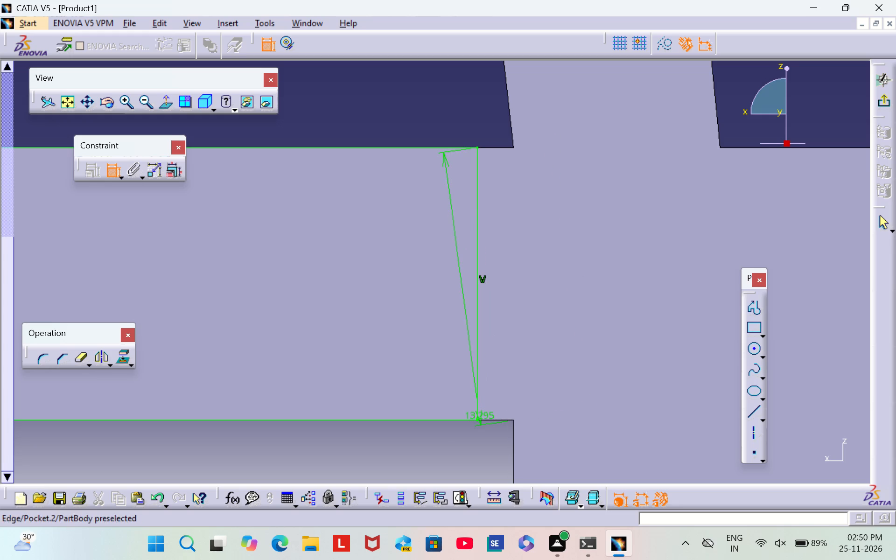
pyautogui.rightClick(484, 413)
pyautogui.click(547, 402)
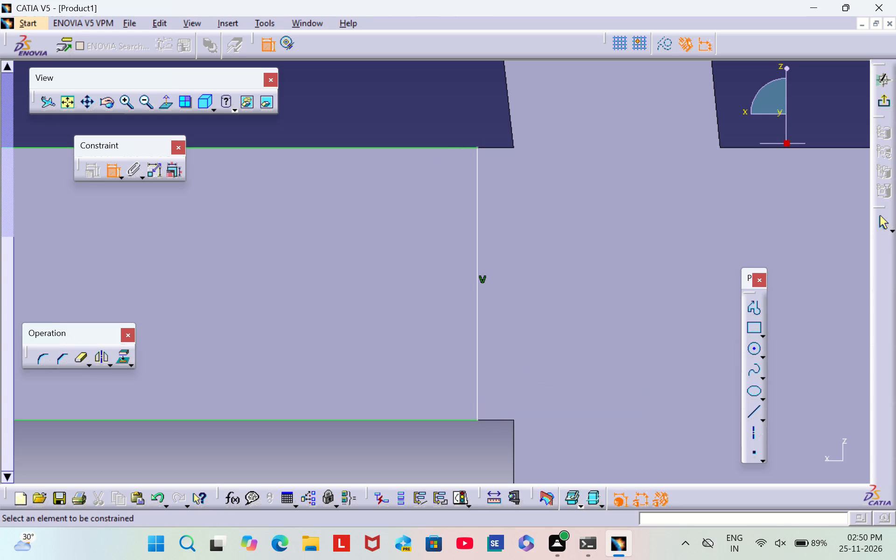
# Make the rectangle's lower right corner coincident with the rectangular pocket's upper right corner.
pyautogui.click(476, 419)
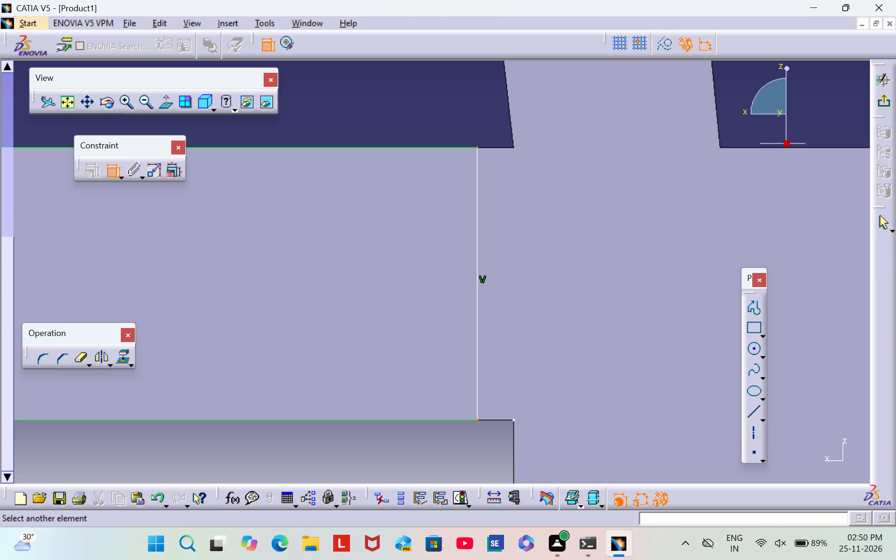
pyautogui.click(513, 420)
pyautogui.rightClick(513, 390)
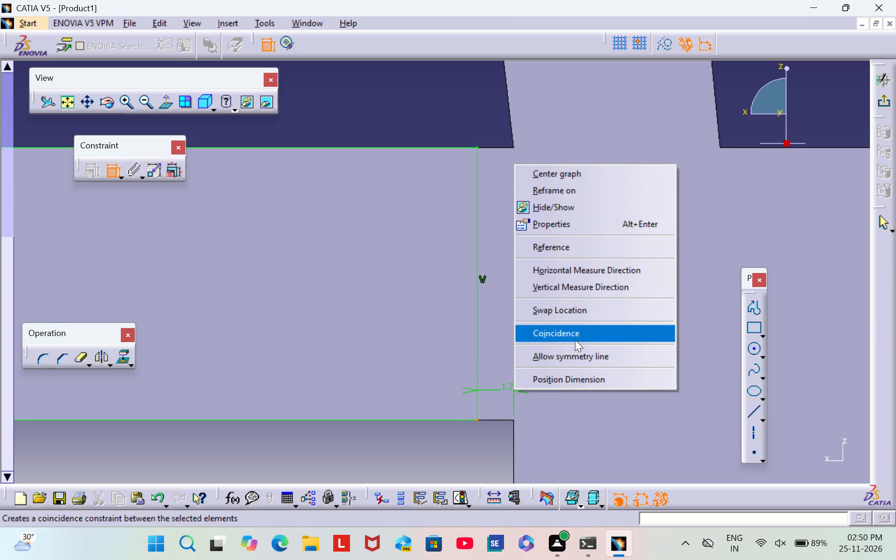
pyautogui.click(575, 339)
pyautogui.tripleClick(146, 105)
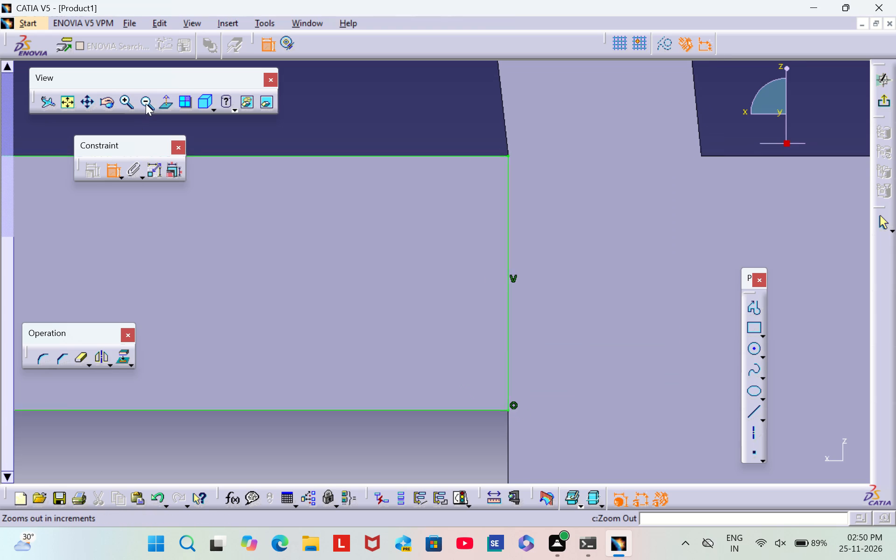
pyautogui.doubleClick(146, 104)
pyautogui.moveTo(390, 421); pyautogui.dragTo(617, 477, button='middle')
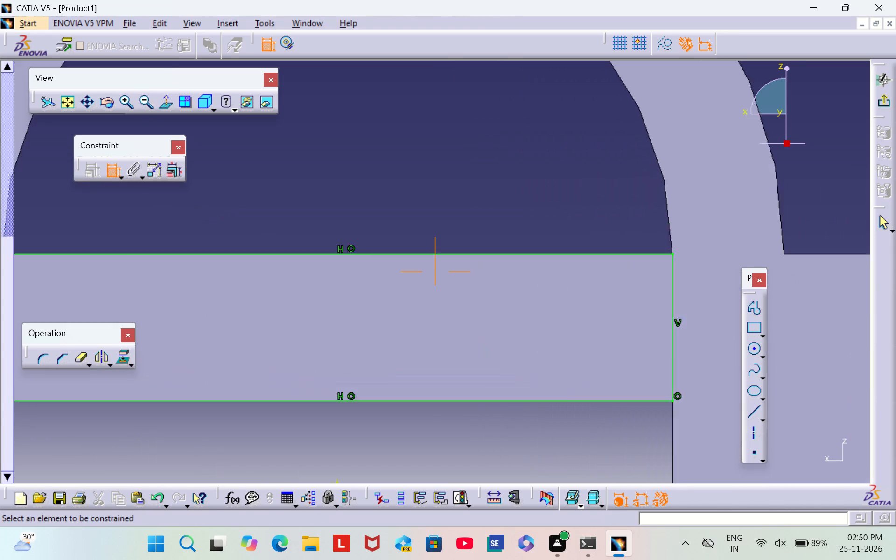
# Move the rectangle's left side inward, past the rectangular pocket's left edge.
pyautogui.moveTo(617, 477); pyautogui.dragTo(683, 485, button='middle')
pyautogui.moveTo(274, 356); pyautogui.dragTo(448, 370, button='middle')
pyautogui.scroll(-1, 294, 361)
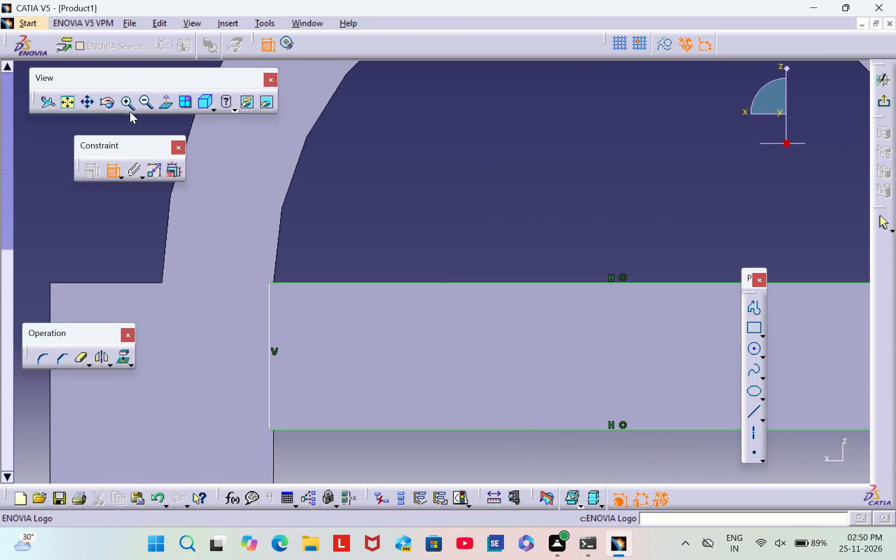
pyautogui.tripleClick(129, 109)
pyautogui.tripleClick(129, 109)
pyautogui.doubleClick(129, 108)
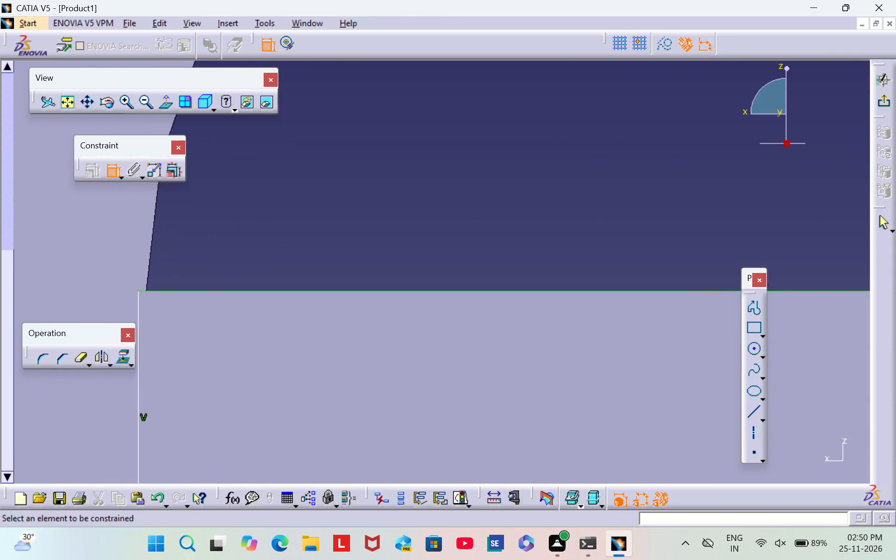
pyautogui.moveTo(331, 304); pyautogui.dragTo(494, 282, button='middle')
pyautogui.moveTo(316, 328); pyautogui.dragTo(357, 240, button='middle')
pyautogui.moveTo(395, 327); pyautogui.dragTo(395, 327, button='middle')
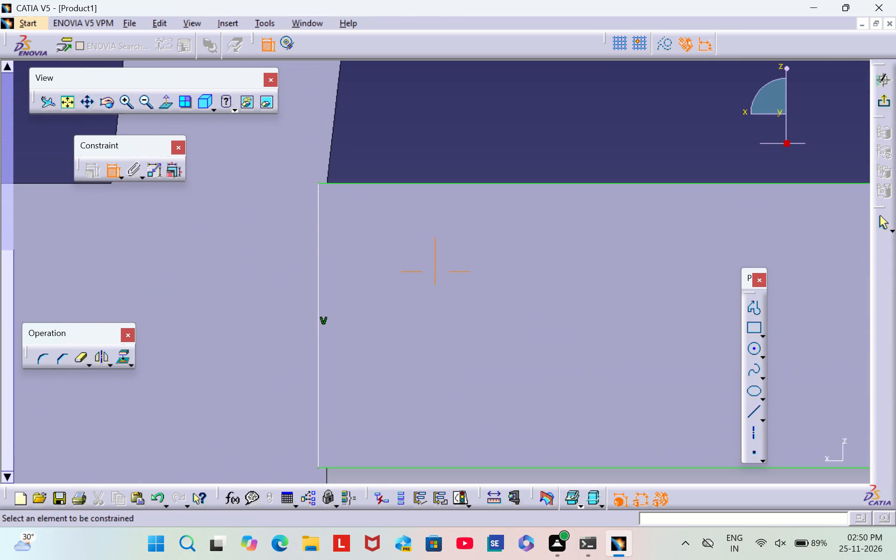
pyautogui.moveTo(395, 327); pyautogui.dragTo(413, 251, button='middle')
pyautogui.click(124, 101)
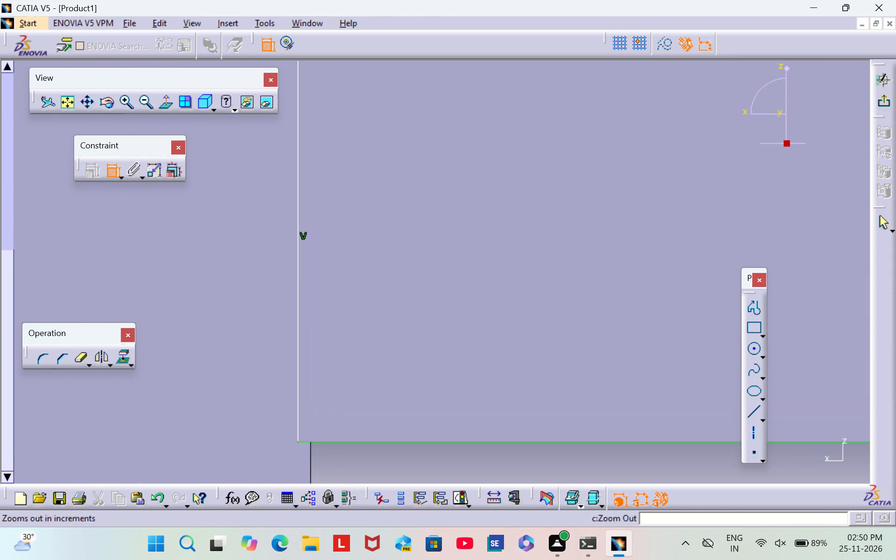
pyautogui.click(116, 172)
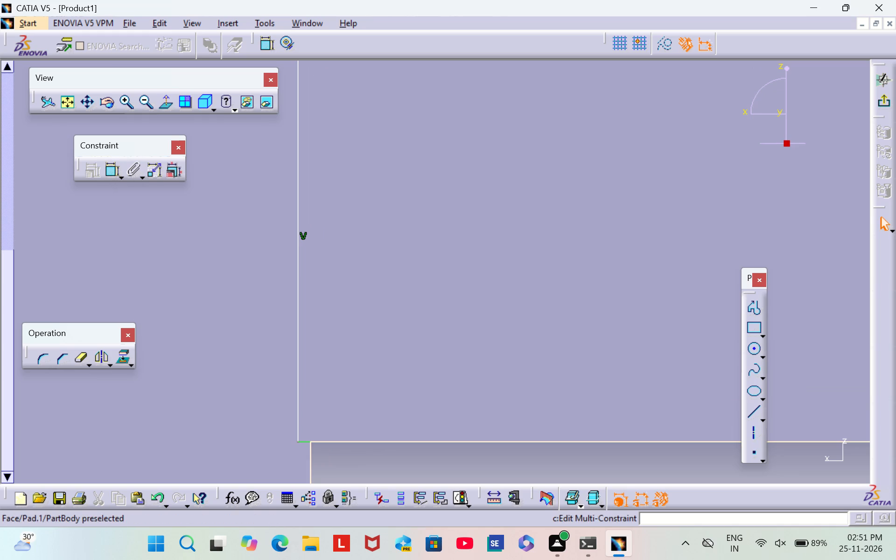
pyautogui.moveTo(297, 205); pyautogui.dragTo(349, 215)
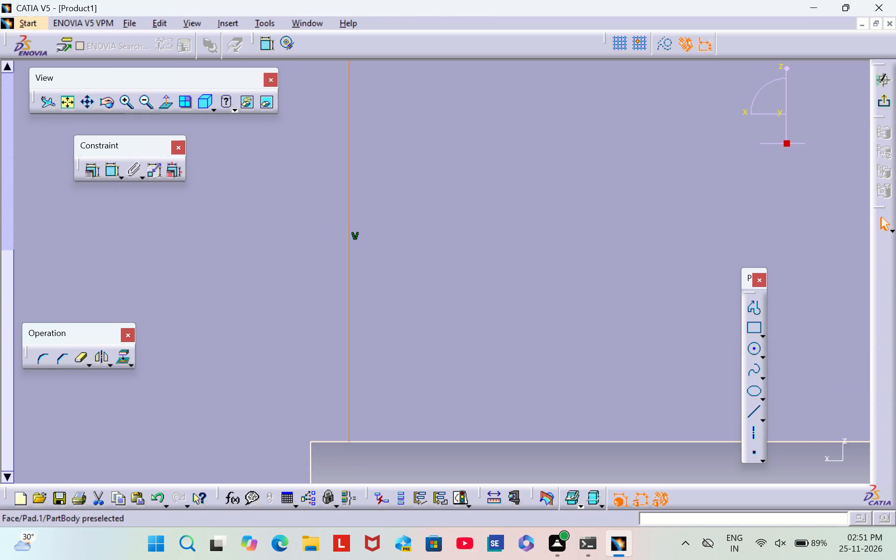
pyautogui.click(493, 344)
# Make the rectangle's lower left corner coincident with the rectangular pocket's upper left corner.
pyautogui.moveTo(475, 429); pyautogui.dragTo(490, 370, button='middle')
pyautogui.click(486, 451)
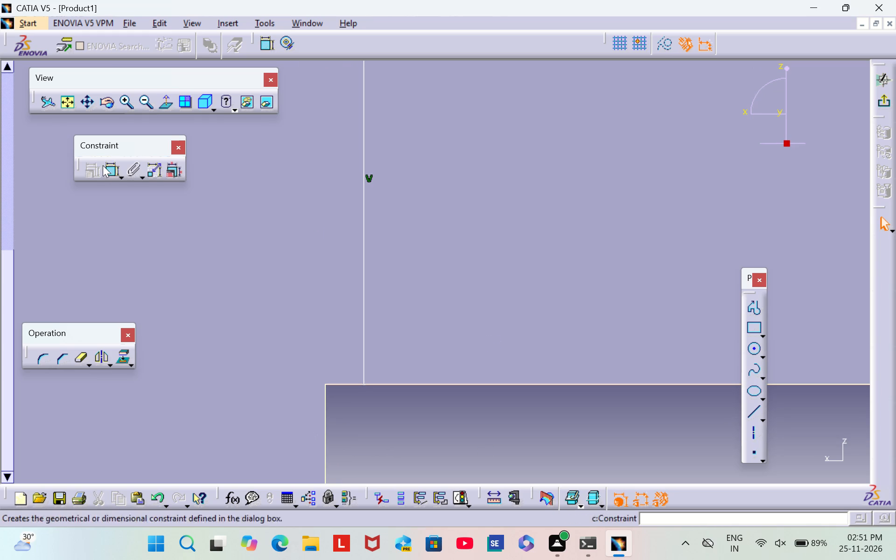
pyautogui.doubleClick(111, 177)
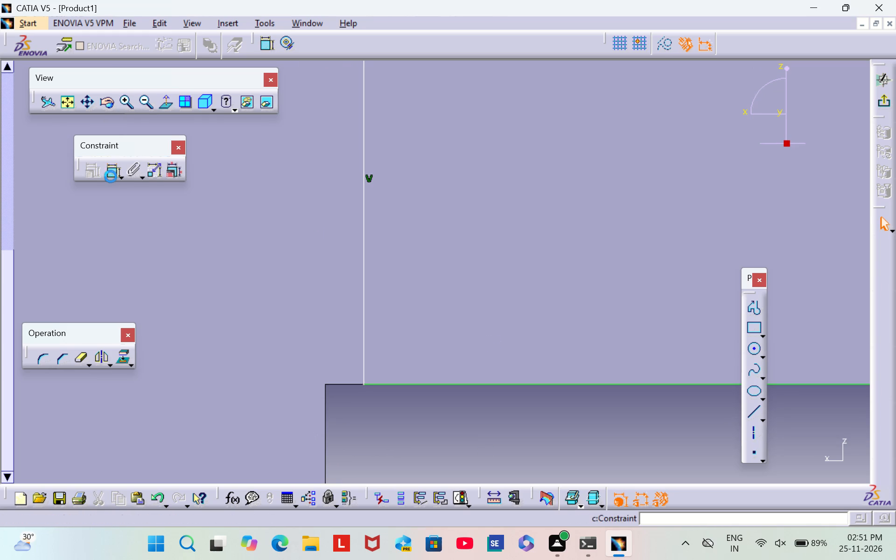
pyautogui.click(323, 383)
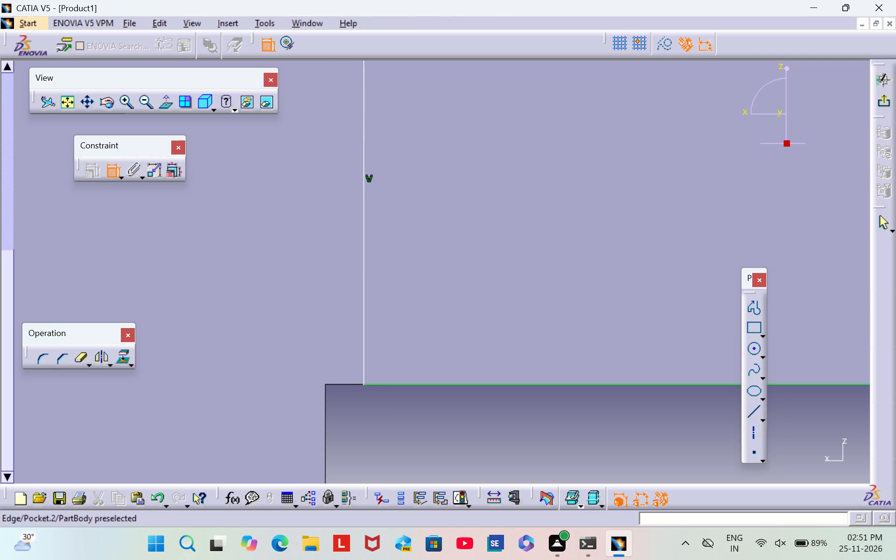
pyautogui.click(363, 386)
pyautogui.rightClick(321, 342)
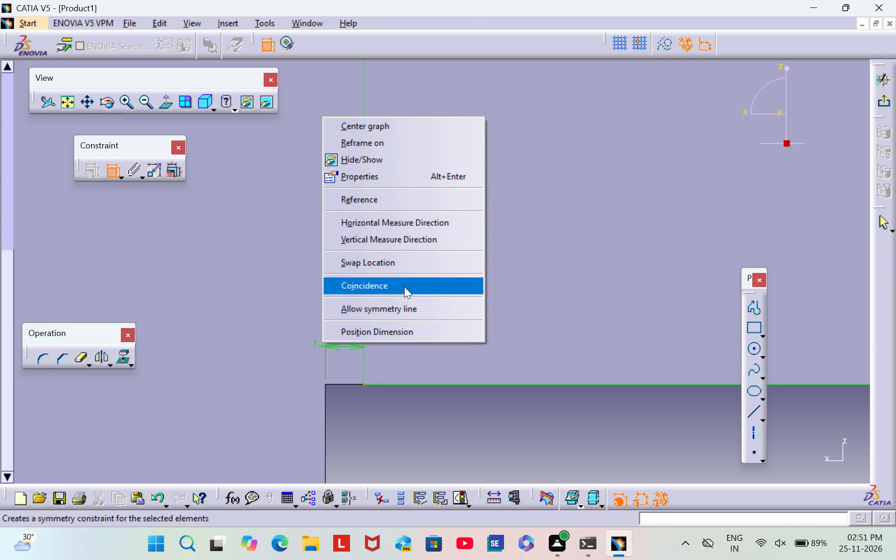
pyautogui.click(396, 288)
# Exit the sketch and cut its rectangle as a pocket 90 mm deep.
pyautogui.tripleClick(148, 103)
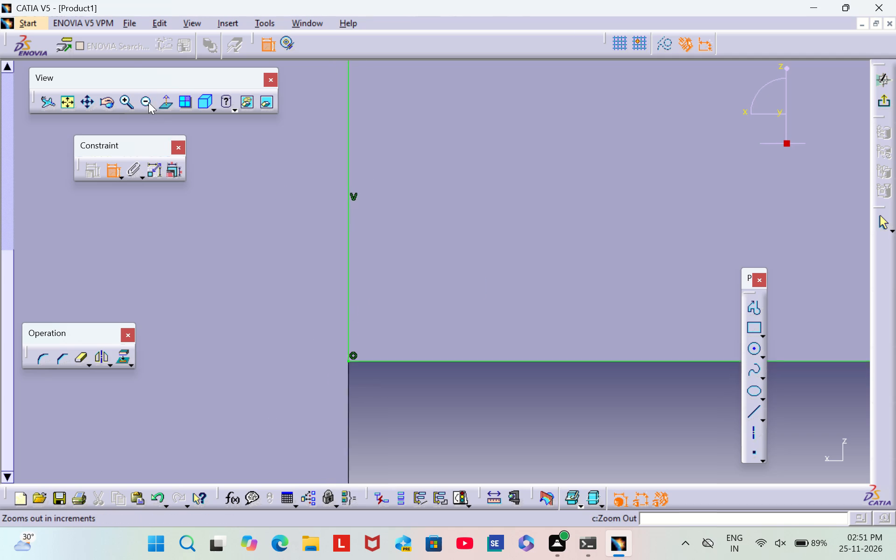
pyautogui.tripleClick(148, 102)
pyautogui.tripleClick(148, 102)
pyautogui.doubleClick(148, 102)
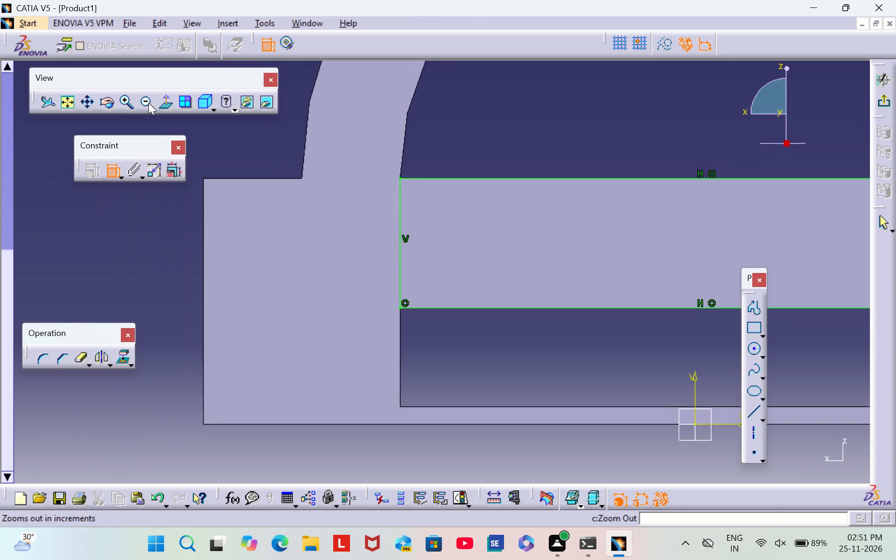
pyautogui.moveTo(582, 303); pyautogui.dragTo(478, 332, button='middle')
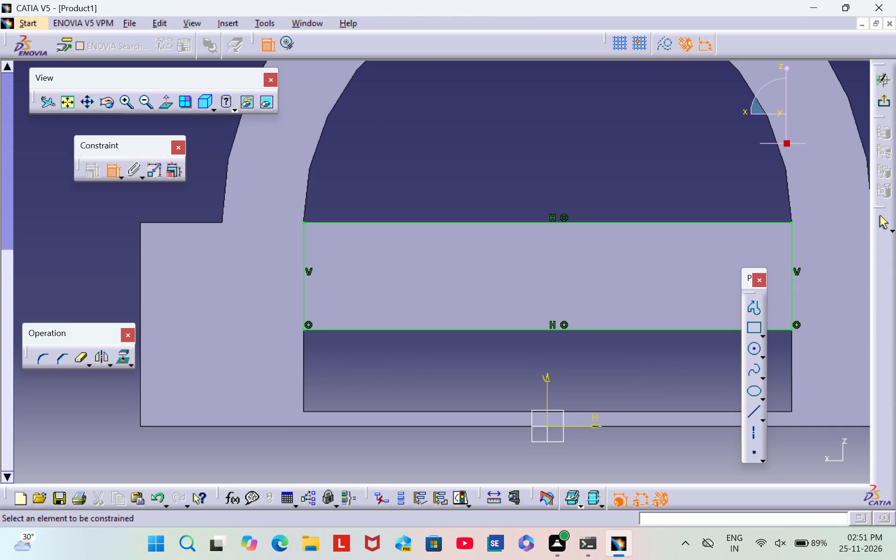
pyautogui.tripleClick(147, 105)
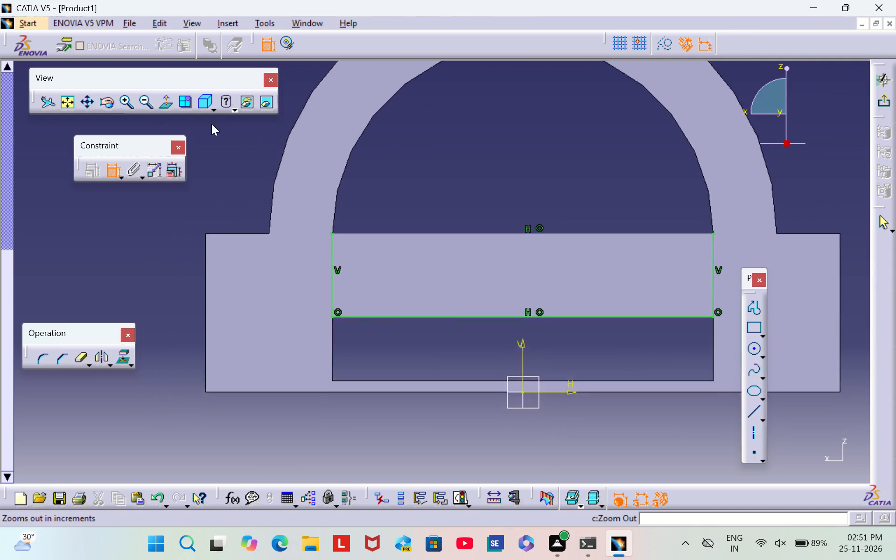
pyautogui.moveTo(514, 206); pyautogui.dragTo(473, 240, button='middle')
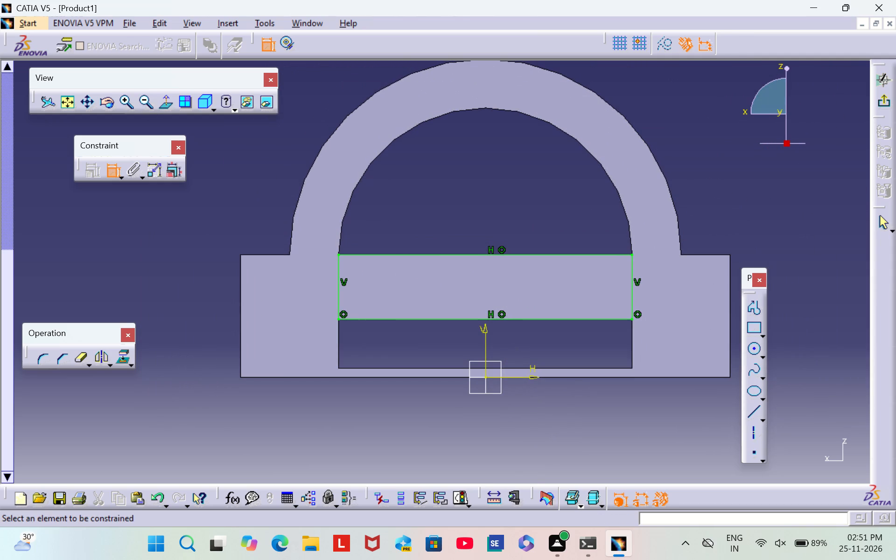
pyautogui.click(881, 105)
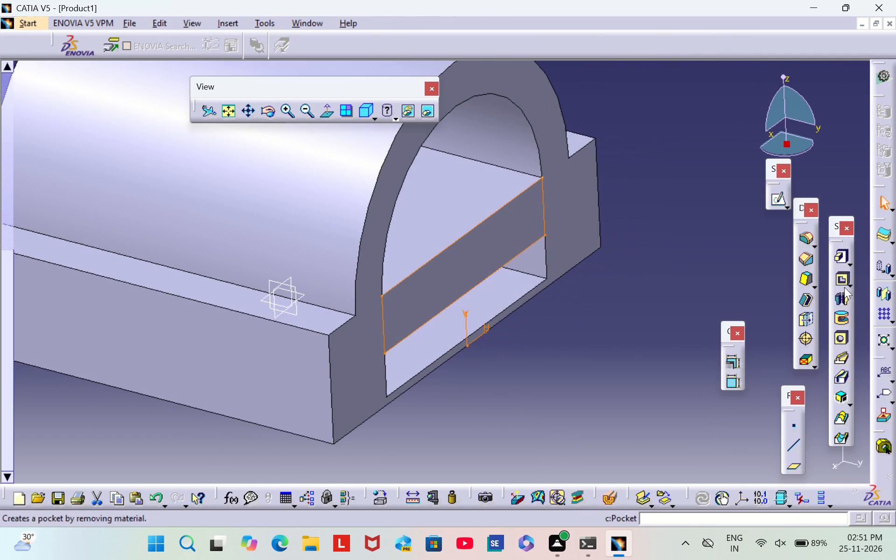
pyautogui.click(841, 279)
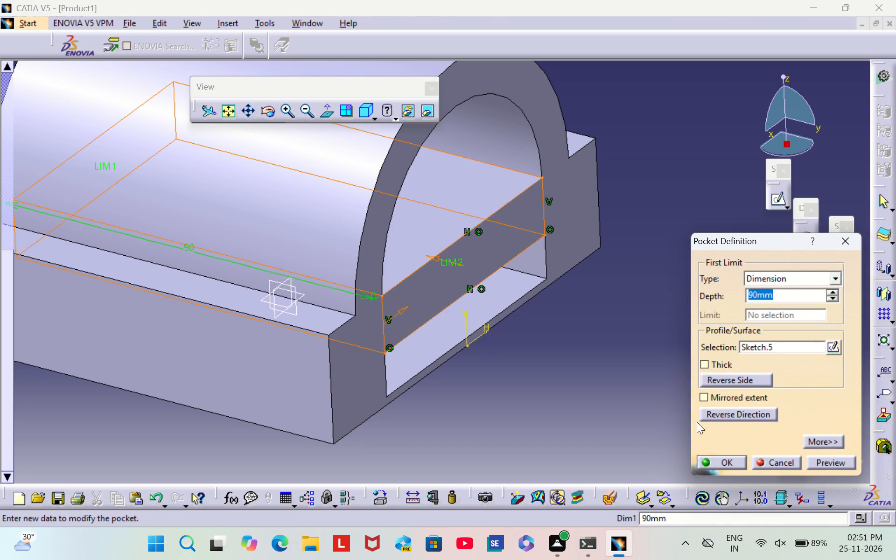
pyautogui.click(719, 458)
pyautogui.click(630, 343)
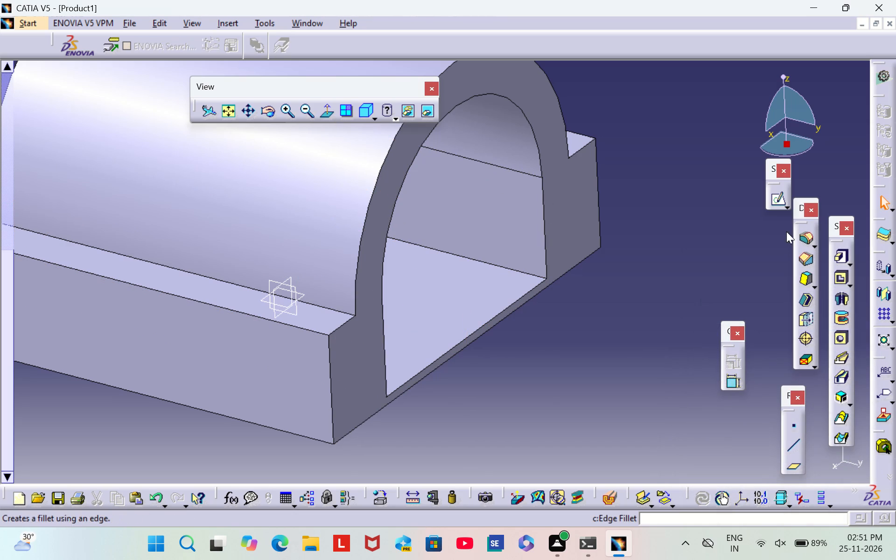
# On the part's front face, sketch a rectangular profile about 76 mm wide and 8 mm high, with its base on the bottom edge.
pyautogui.click(781, 203)
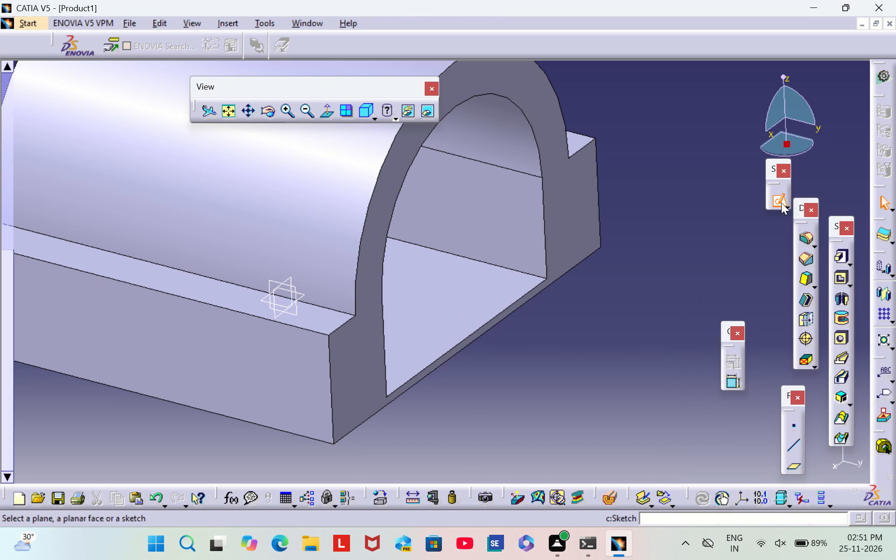
pyautogui.click(492, 324)
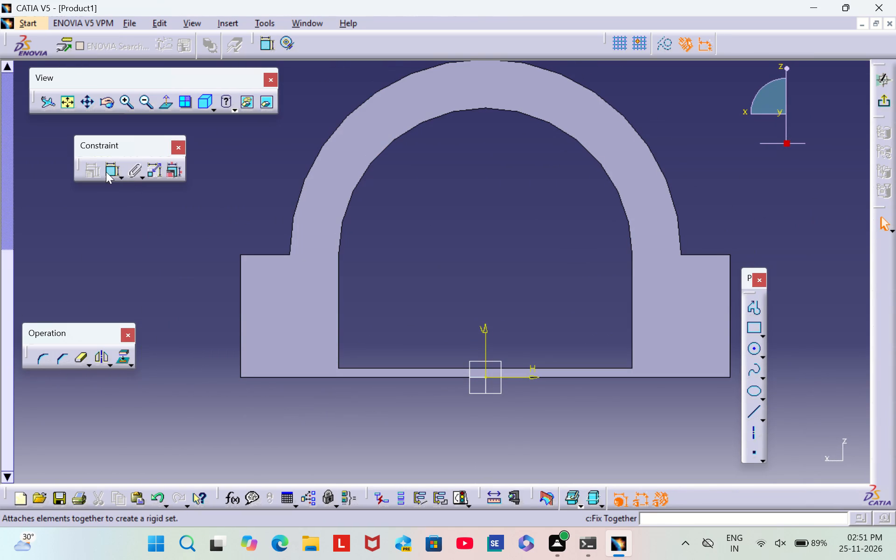
pyautogui.click(751, 304)
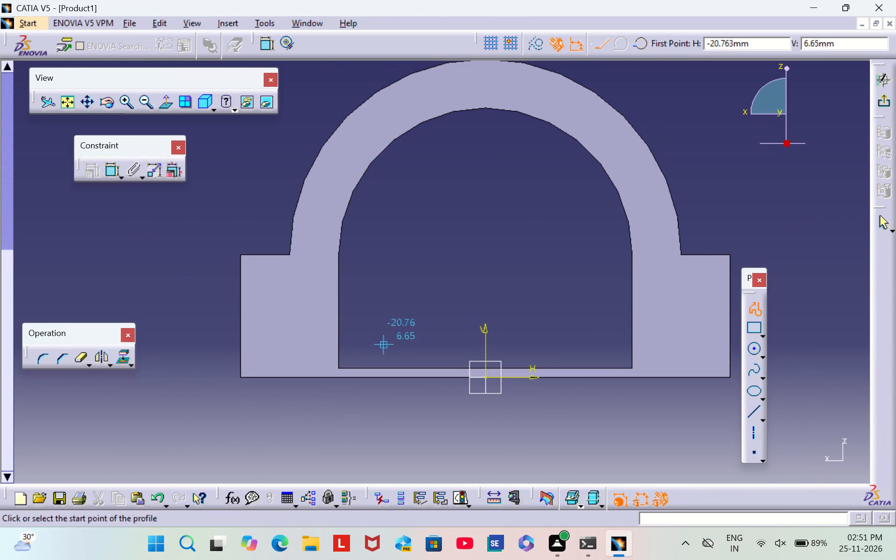
pyautogui.click(298, 375)
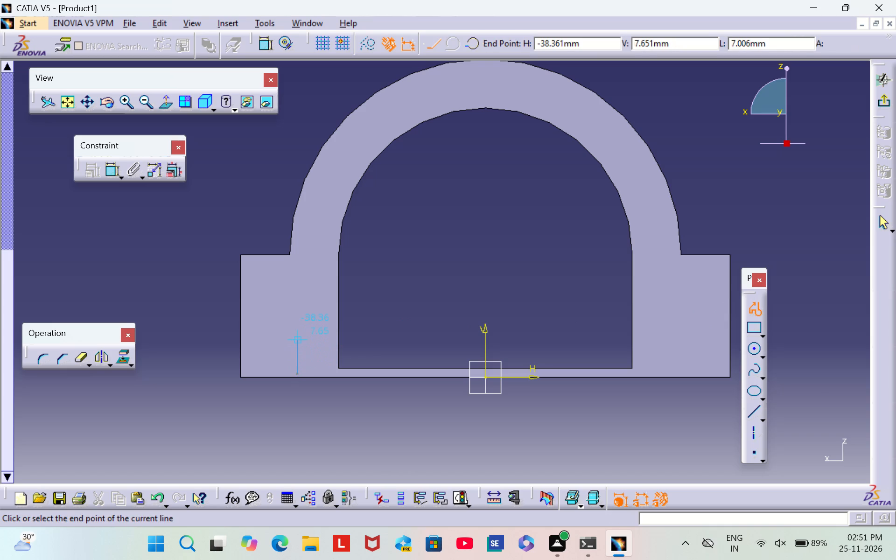
pyautogui.click(295, 338)
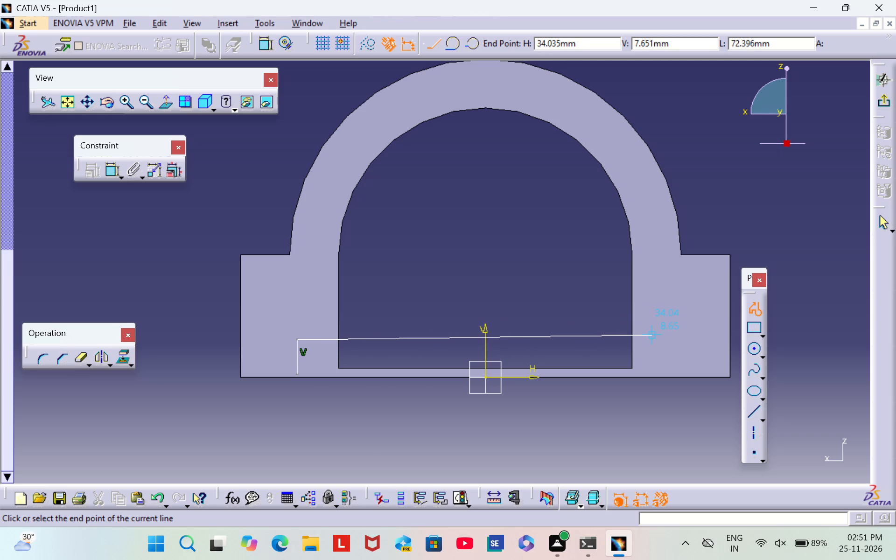
pyautogui.click(669, 343)
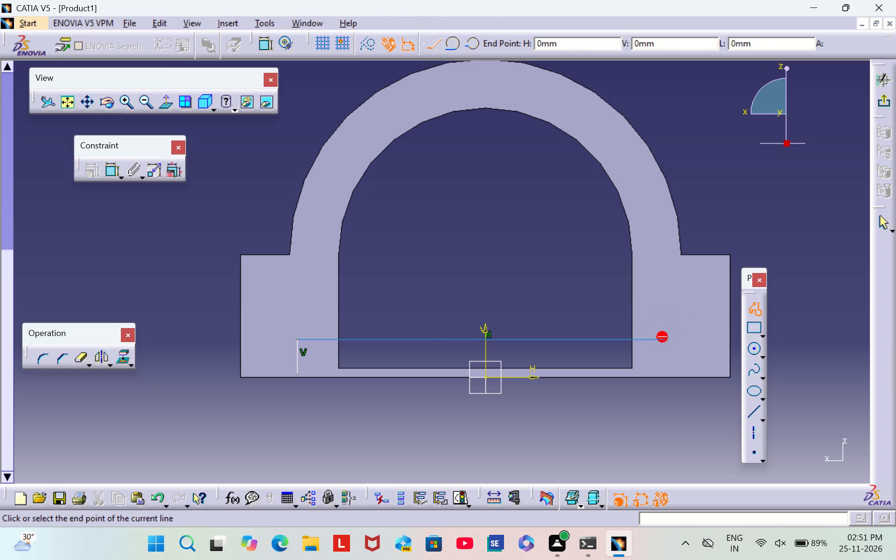
pyautogui.click(665, 377)
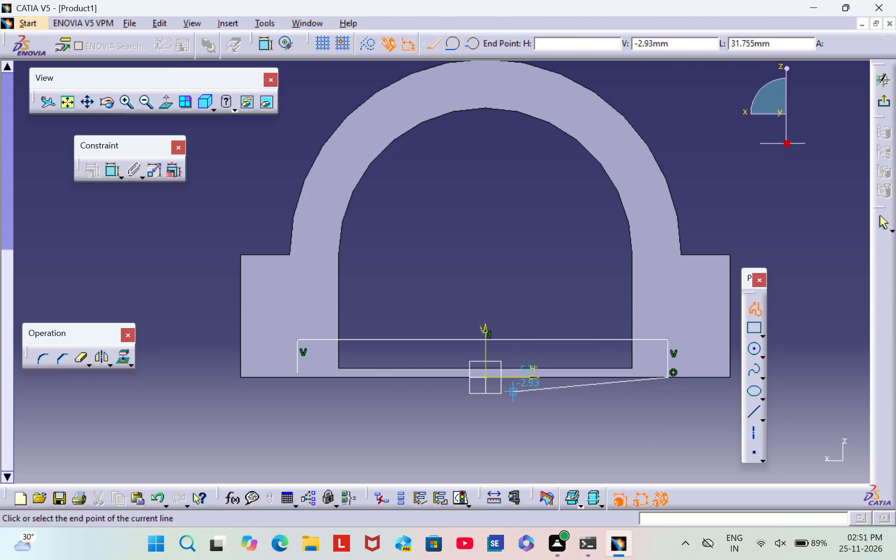
pyautogui.click(297, 377)
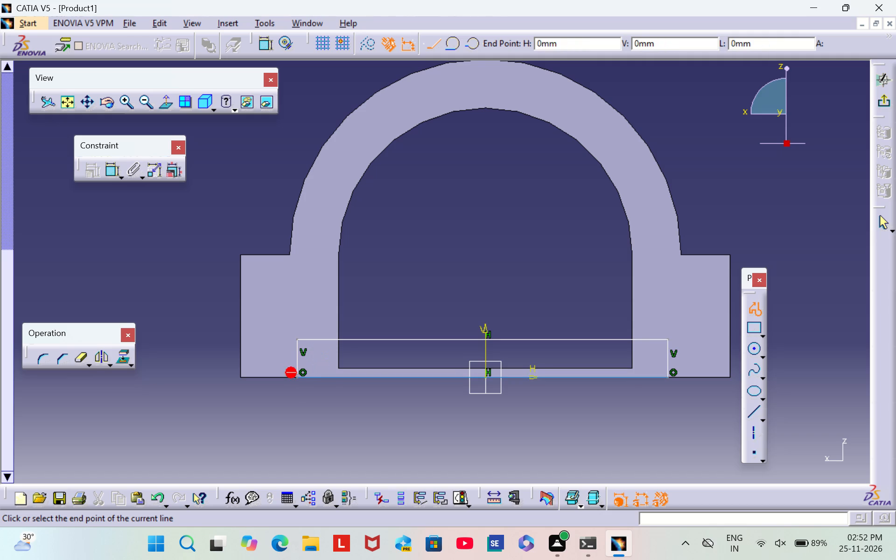
pyautogui.press('Escape')
pyautogui.press('Escape')
pyautogui.click(396, 433)
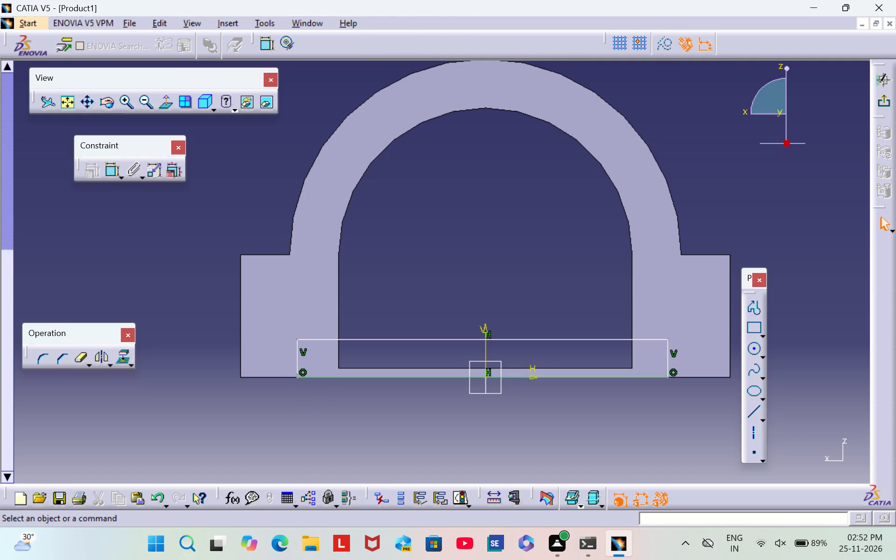
# Close the profile by making the left line's lower end coincident with the base line's left end.
pyautogui.tripleClick(125, 107)
pyautogui.tripleClick(125, 106)
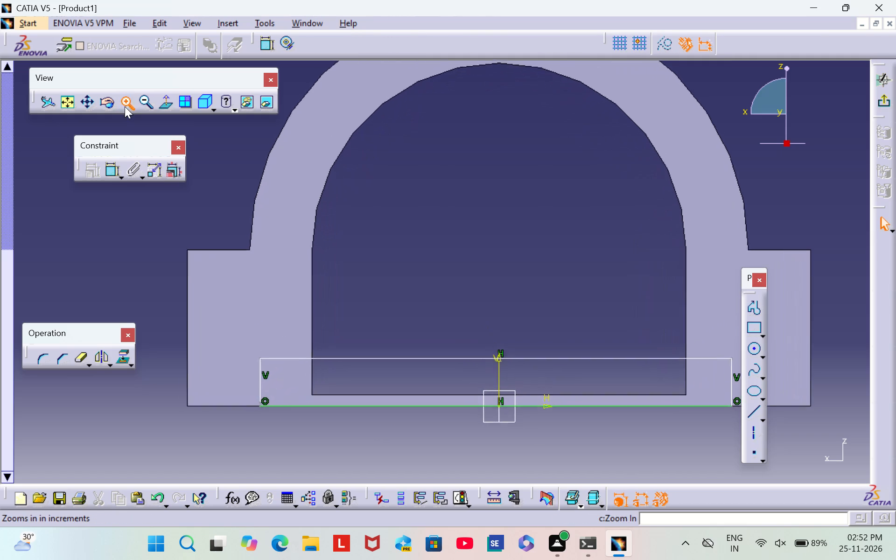
pyautogui.moveTo(342, 311); pyautogui.dragTo(469, 230, button='middle')
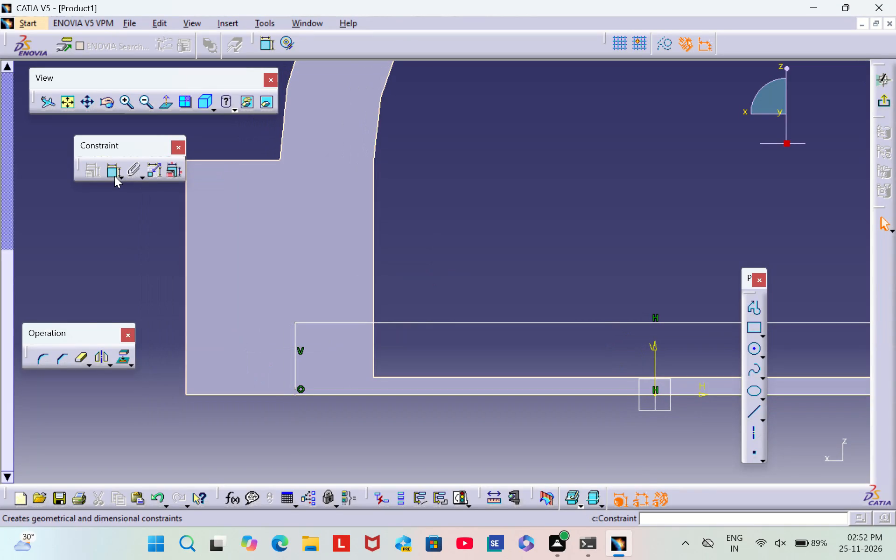
pyautogui.doubleClick(112, 176)
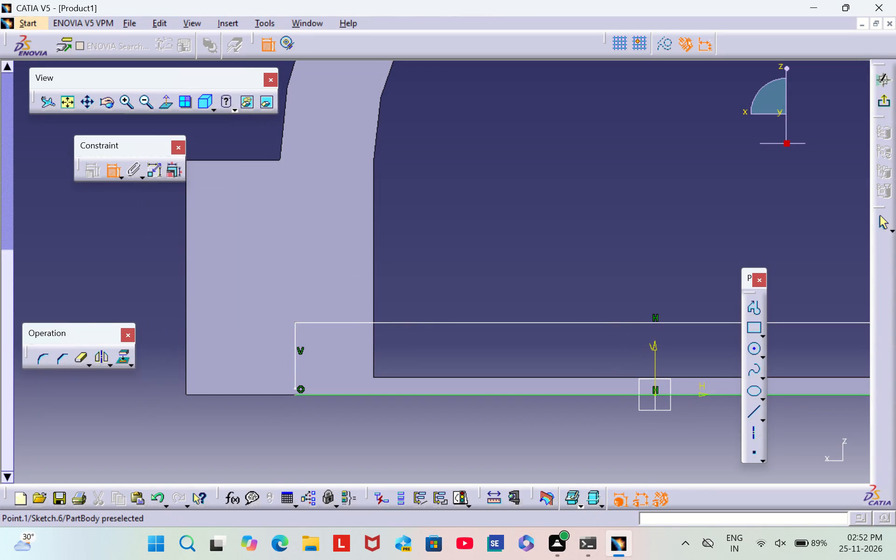
pyautogui.click(294, 389)
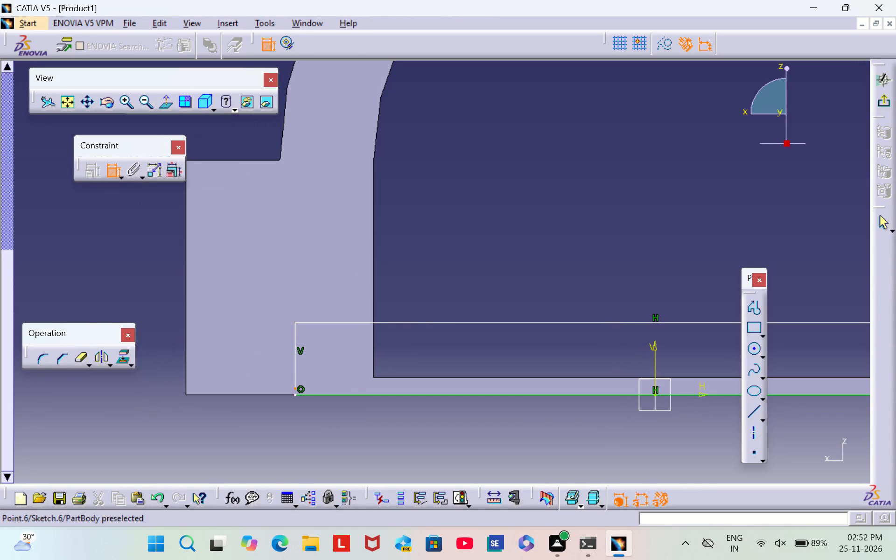
pyautogui.click(294, 396)
pyautogui.rightClick(314, 360)
pyautogui.click(387, 296)
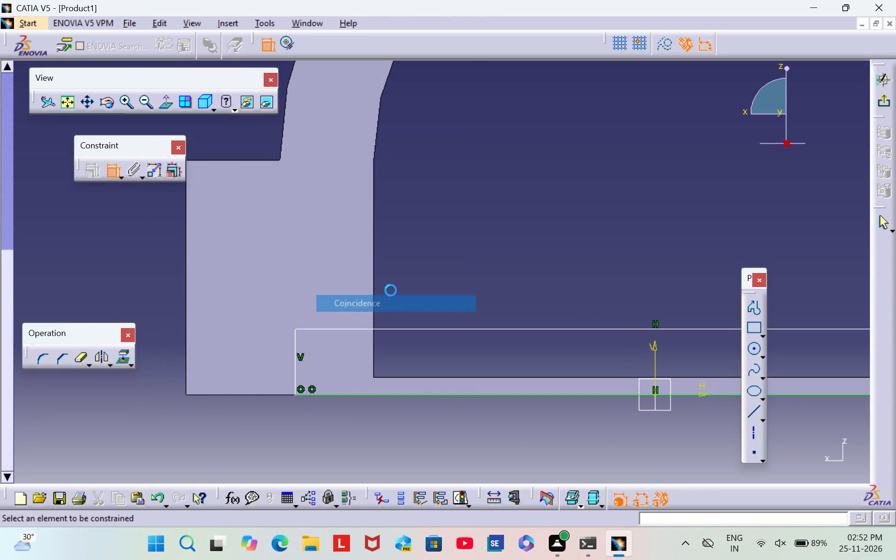
# Dimension the bottom rectangle's base line and set its length to 80 mm.
pyautogui.moveTo(551, 310); pyautogui.dragTo(401, 362, button='middle')
pyautogui.moveTo(317, 325); pyautogui.dragTo(477, 293, button='middle')
pyautogui.scroll(-1, 317, 325)
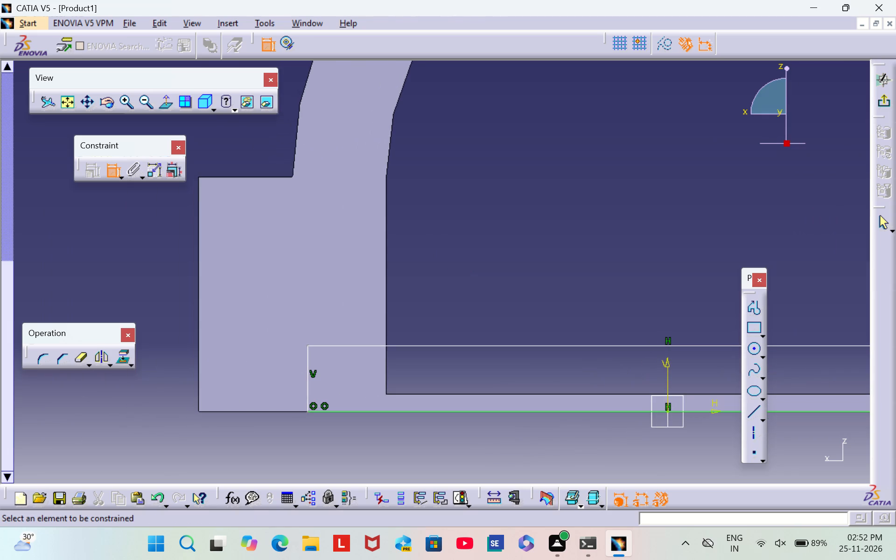
pyautogui.doubleClick(150, 110)
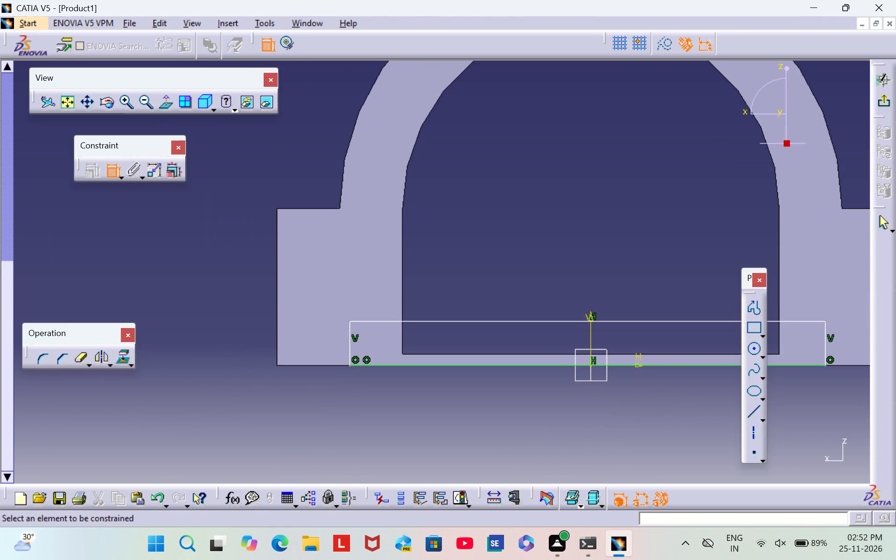
pyautogui.moveTo(532, 399); pyautogui.dragTo(458, 387, button='middle')
pyautogui.scroll(-1, 514, 398)
pyautogui.click(581, 353)
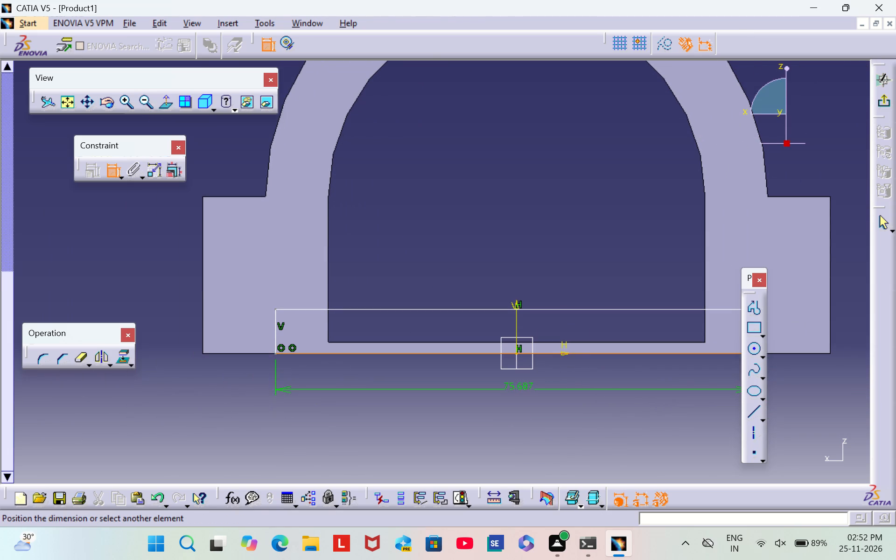
pyautogui.click(516, 391)
pyautogui.doubleClick(513, 390)
pyautogui.press('BackSpace')
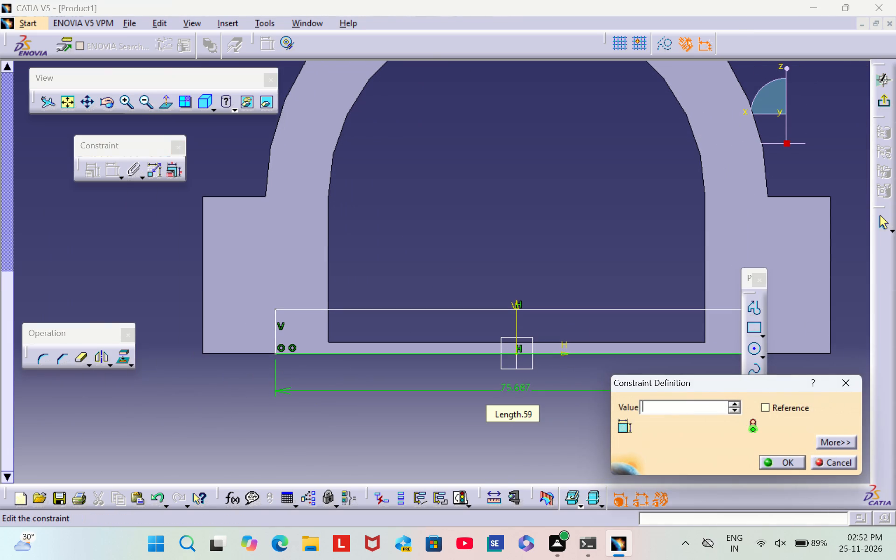
pyautogui.write('80')
pyautogui.press('Return')
# Constrain the rectangle's two vertical sides to be symmetric about the vertical sketch axis.
pyautogui.moveTo(672, 247); pyautogui.dragTo(663, 250, button='middle')
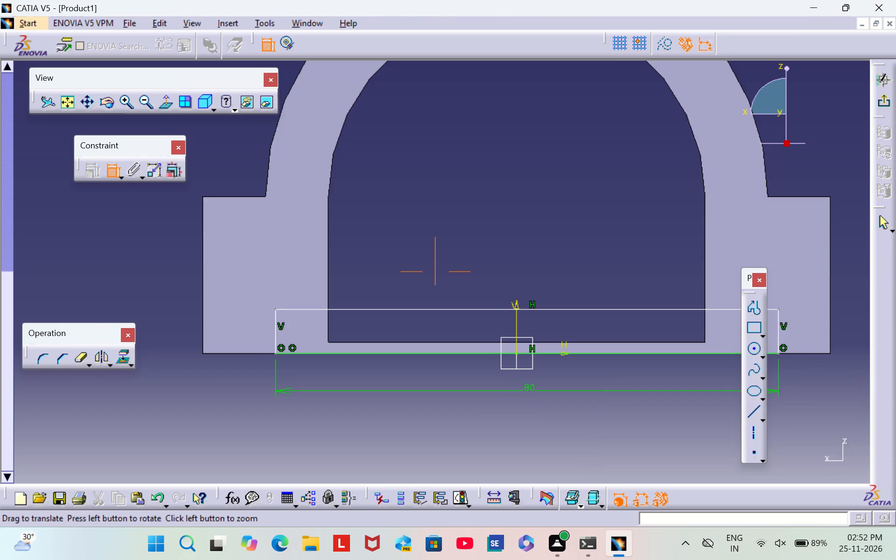
pyautogui.moveTo(663, 250); pyautogui.dragTo(600, 282, button='middle')
pyautogui.click(205, 362)
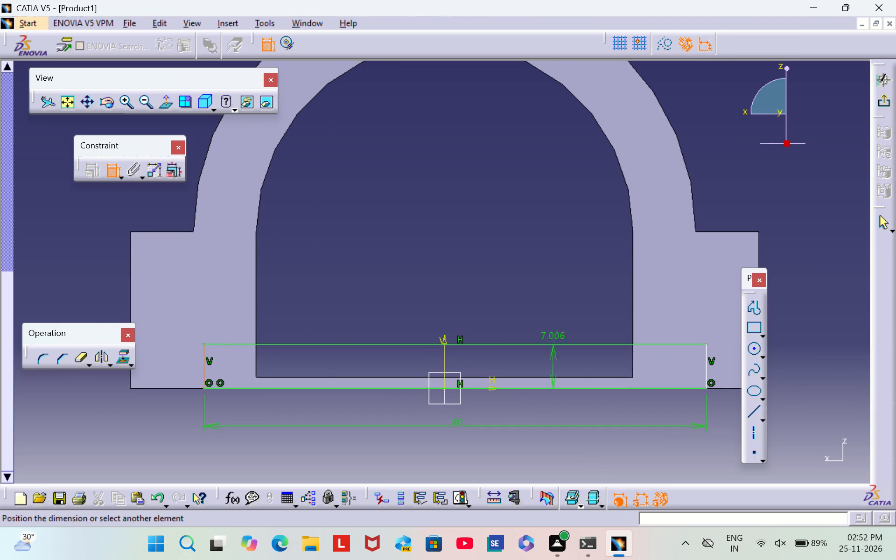
pyautogui.click(704, 371)
pyautogui.rightClick(536, 263)
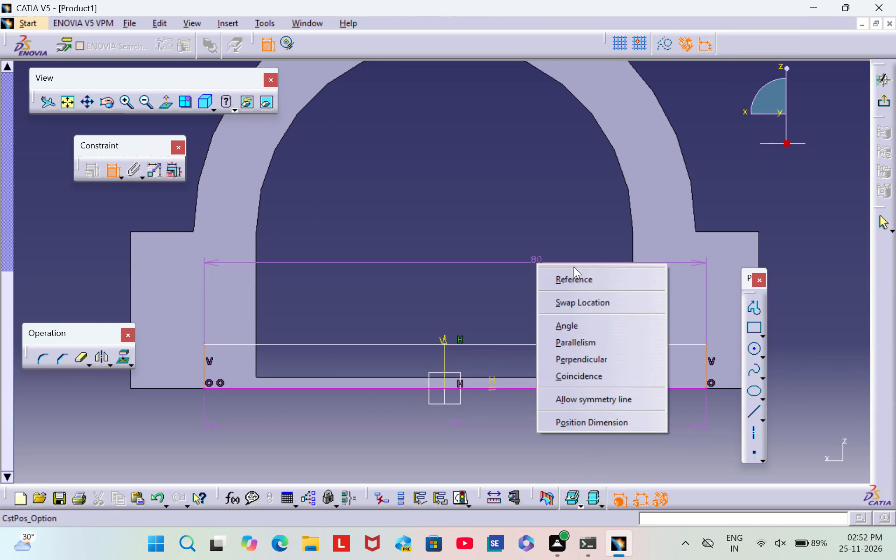
pyautogui.click(620, 394)
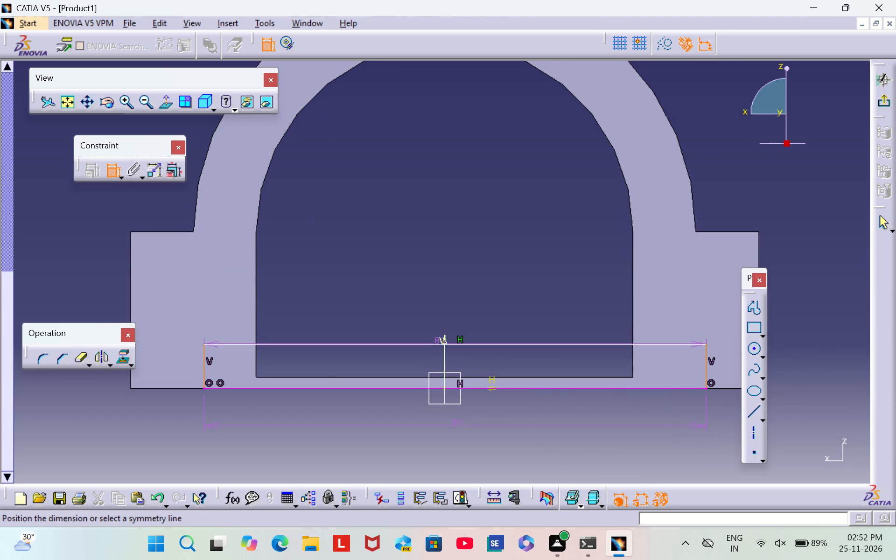
pyautogui.click(444, 354)
# Exit the sketch and cut its rectangle as a pocket 90 mm deep.
pyautogui.click(882, 102)
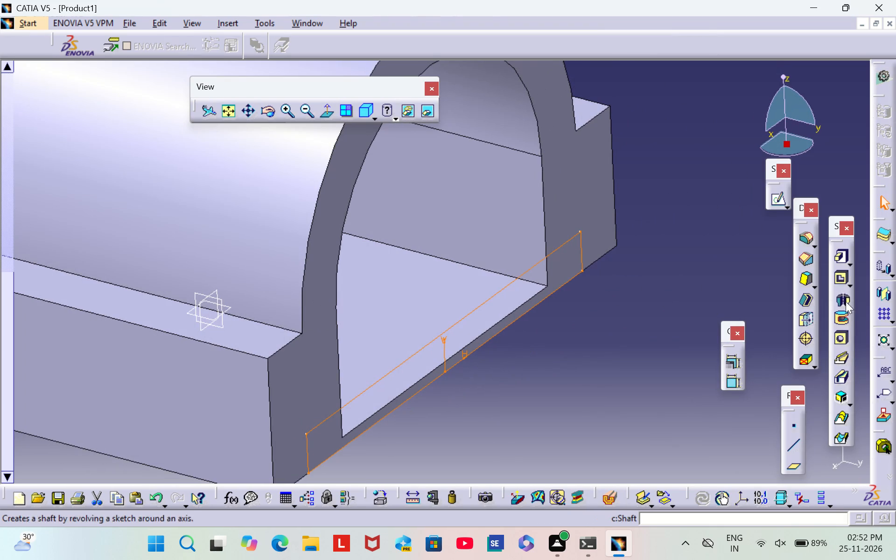
pyautogui.click(839, 280)
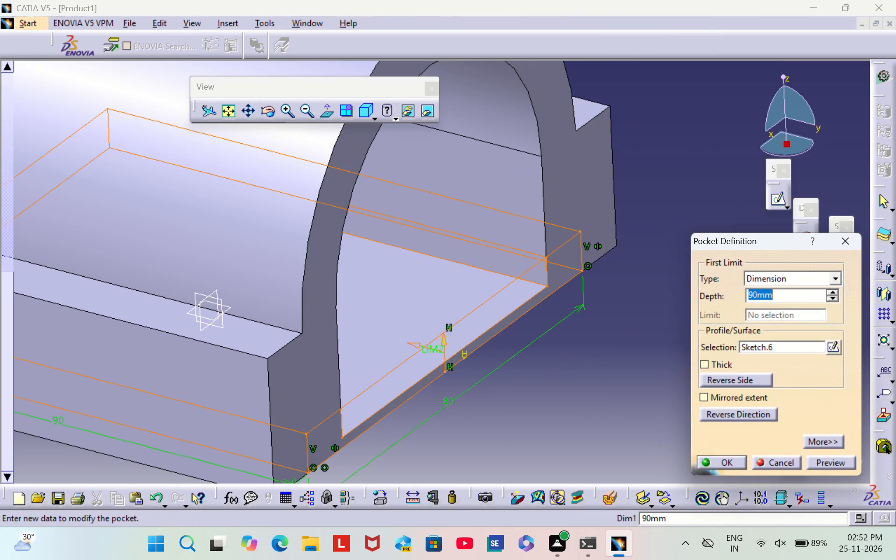
pyautogui.click(721, 460)
pyautogui.click(634, 349)
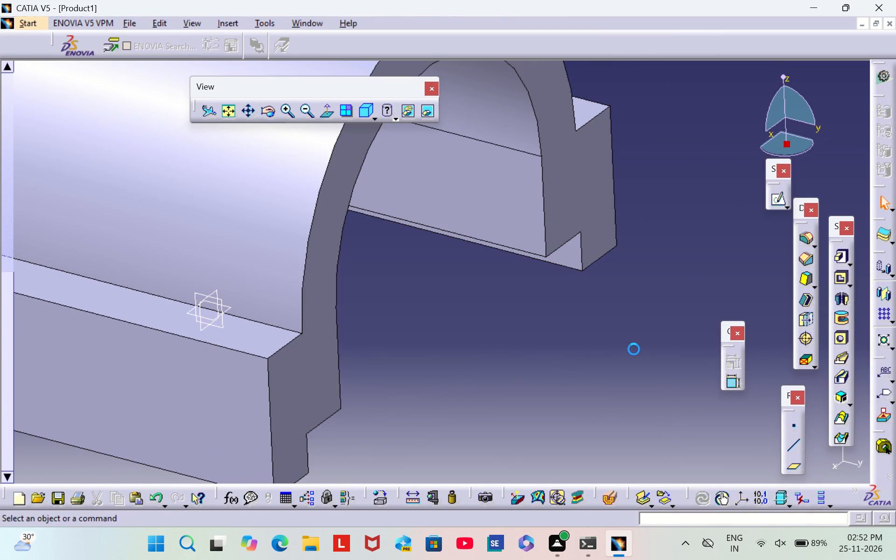
# Open a new sketch on the arched end face at the opposite end of the part.
pyautogui.moveTo(570, 377); pyautogui.dragTo(591, 347, button='middle')
pyautogui.scroll(-1, 570, 377)
pyautogui.tripleClick(304, 108)
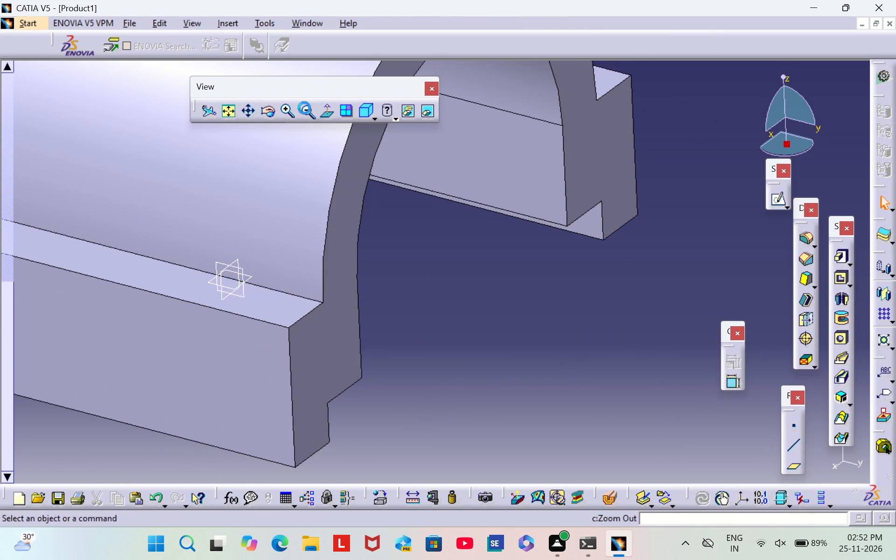
pyautogui.doubleClick(304, 108)
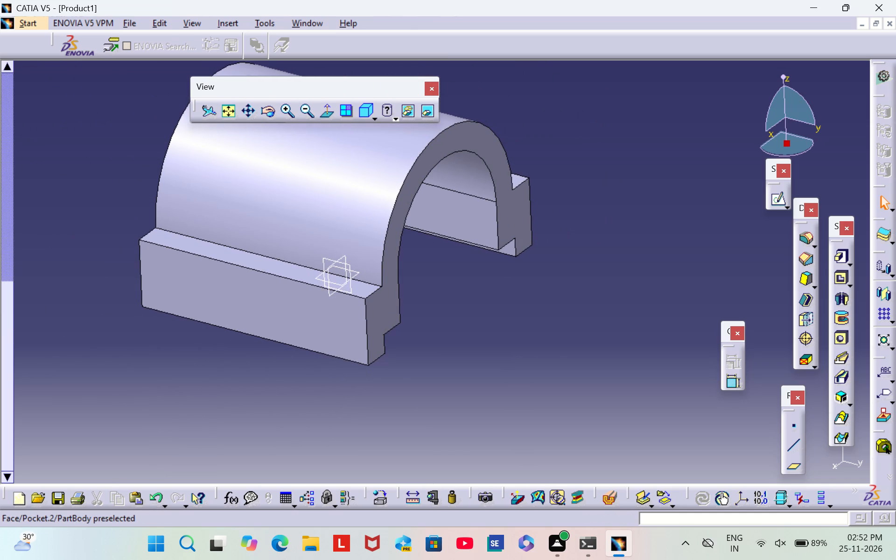
pyautogui.moveTo(602, 288); pyautogui.dragTo(589, 394, button='middle')
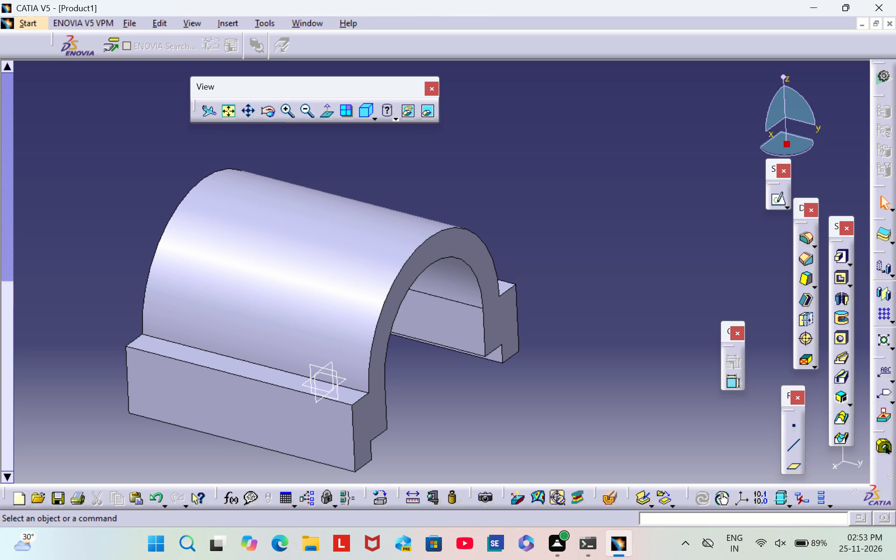
pyautogui.moveTo(565, 414); pyautogui.dragTo(677, 415, button='middle')
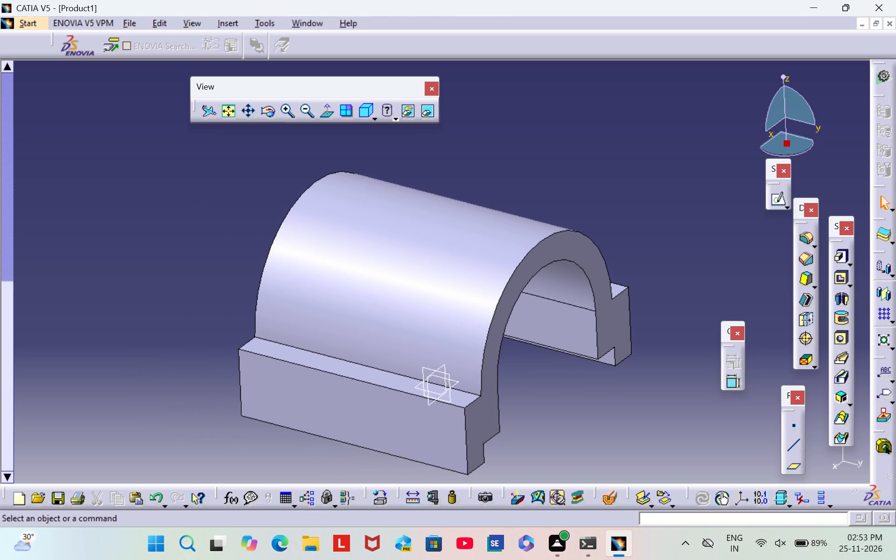
pyautogui.moveTo(210, 322); pyautogui.dragTo(272, 309, button='middle')
pyautogui.moveTo(210, 320); pyautogui.dragTo(272, 309, button='right')
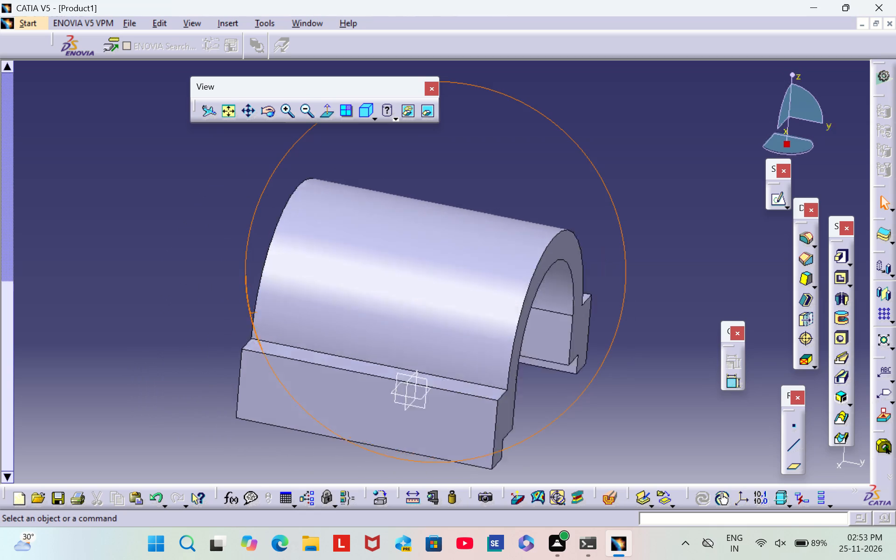
pyautogui.moveTo(272, 309); pyautogui.dragTo(401, 318, button='right')
pyautogui.moveTo(272, 309); pyautogui.dragTo(401, 318, button='middle')
pyautogui.click(287, 218)
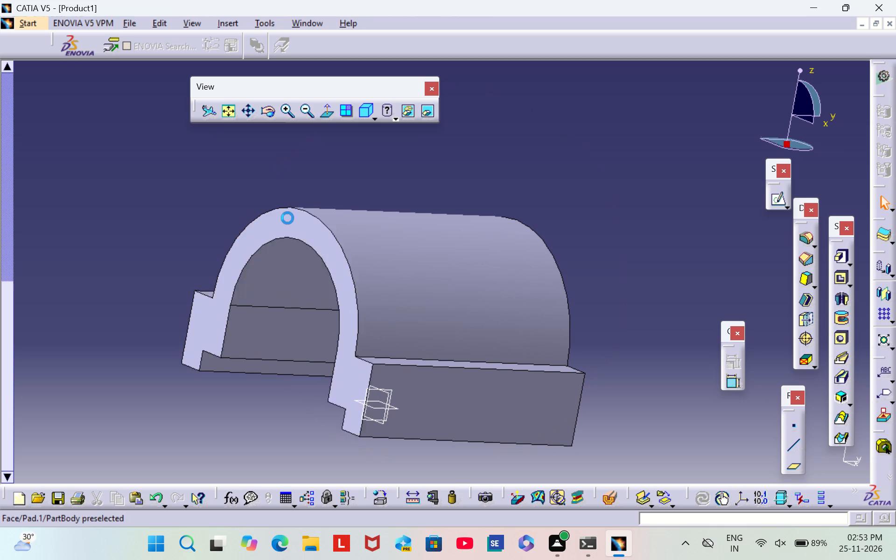
pyautogui.click(776, 201)
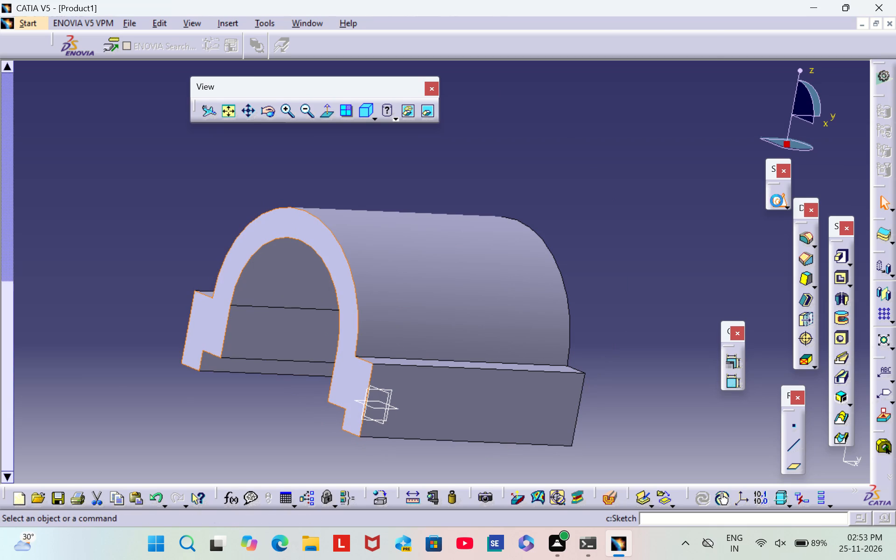
pyautogui.moveTo(497, 341); pyautogui.dragTo(738, 224, button='middle')
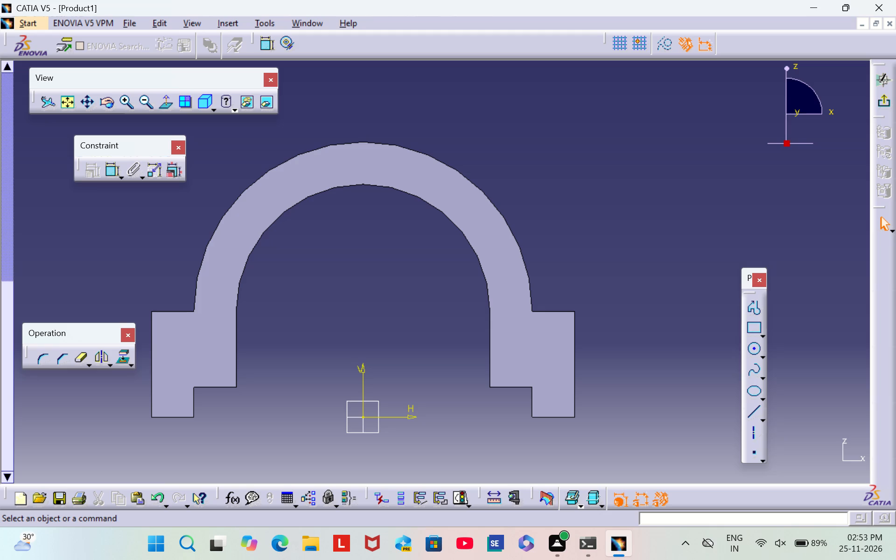
# Sketch a rectangle about 99 mm wide and 72 mm high, starting at the left base block's upper outer corner and enclosing the arch.
pyautogui.moveTo(675, 248); pyautogui.dragTo(703, 259, button='middle')
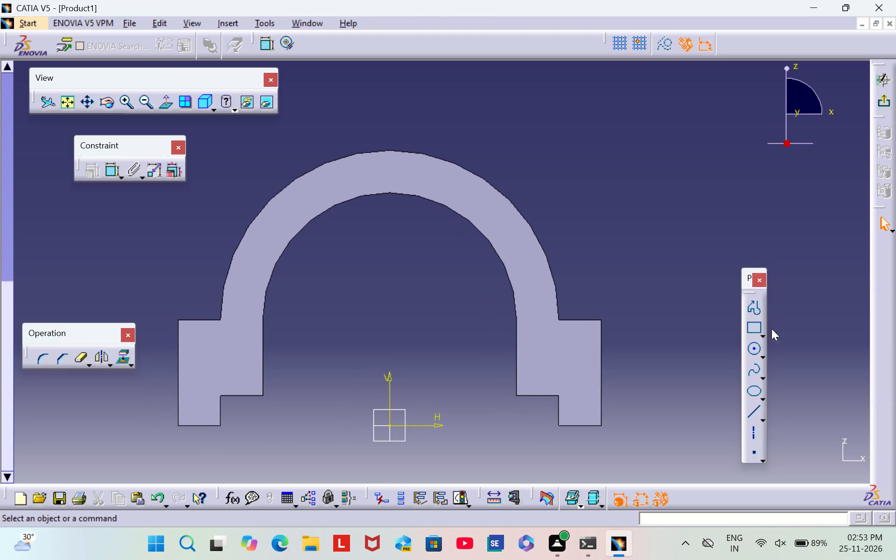
pyautogui.click(757, 329)
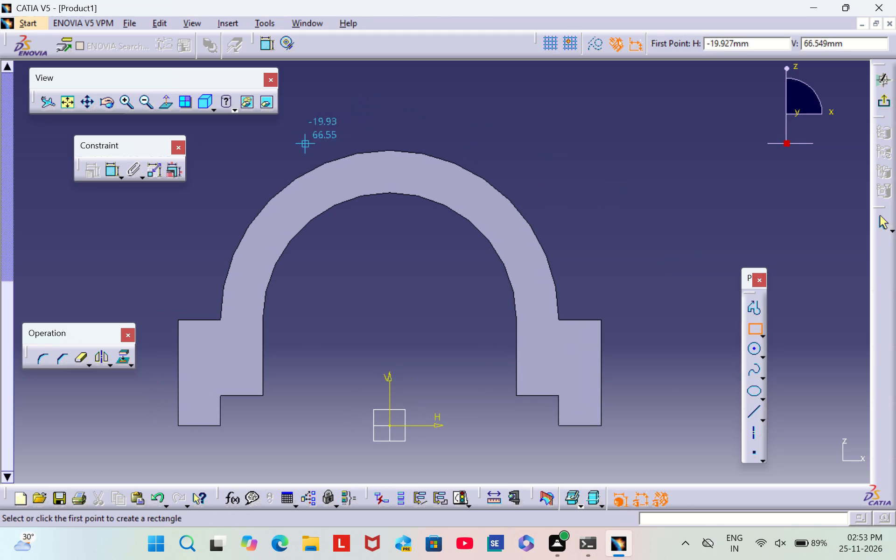
pyautogui.moveTo(313, 137); pyautogui.dragTo(381, 162, button='middle')
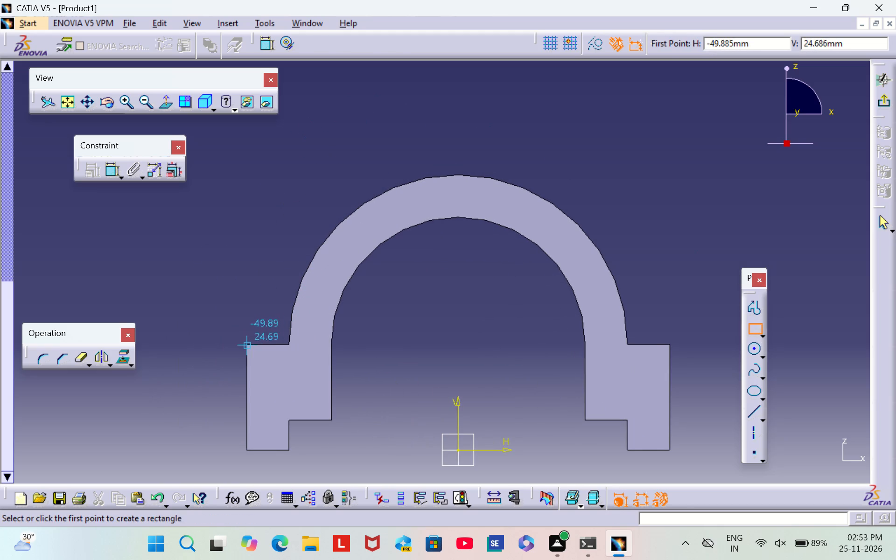
pyautogui.click(247, 344)
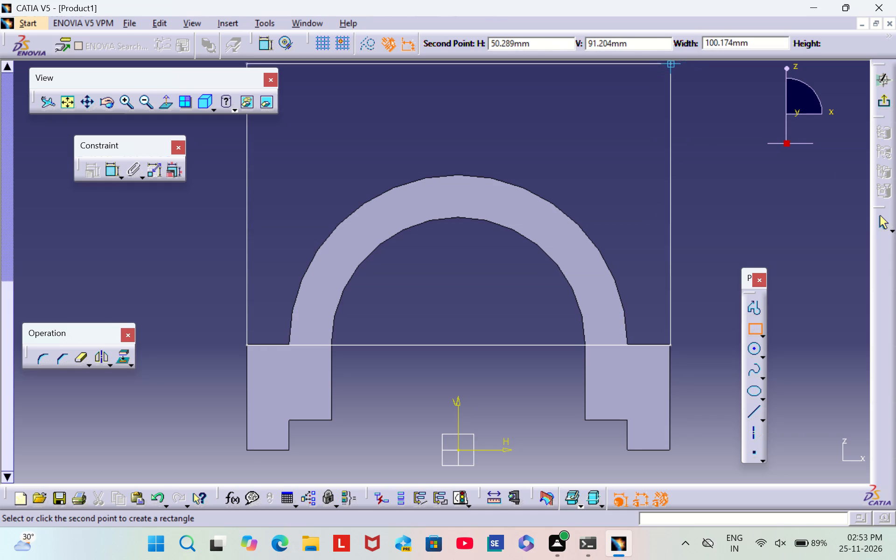
pyautogui.scroll(-1, 667, 64)
pyautogui.moveTo(667, 64); pyautogui.dragTo(651, 133, button='middle')
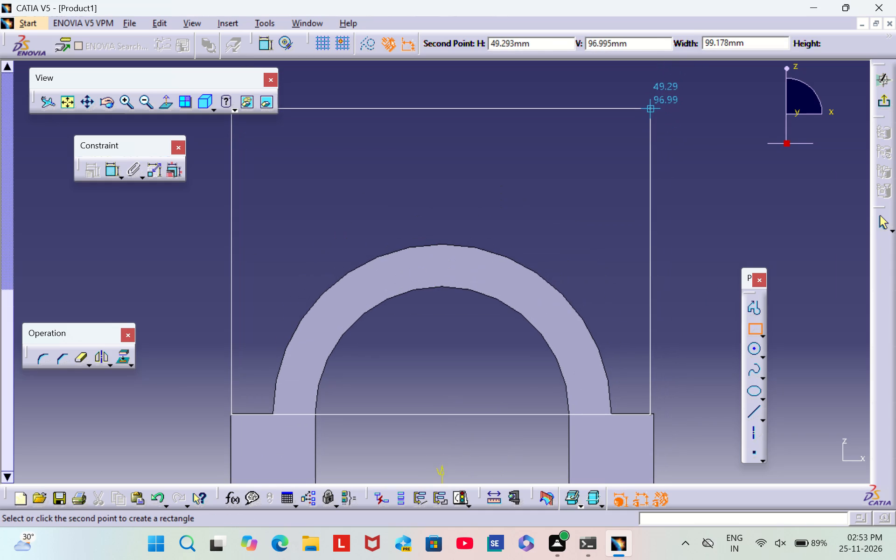
pyautogui.click(649, 109)
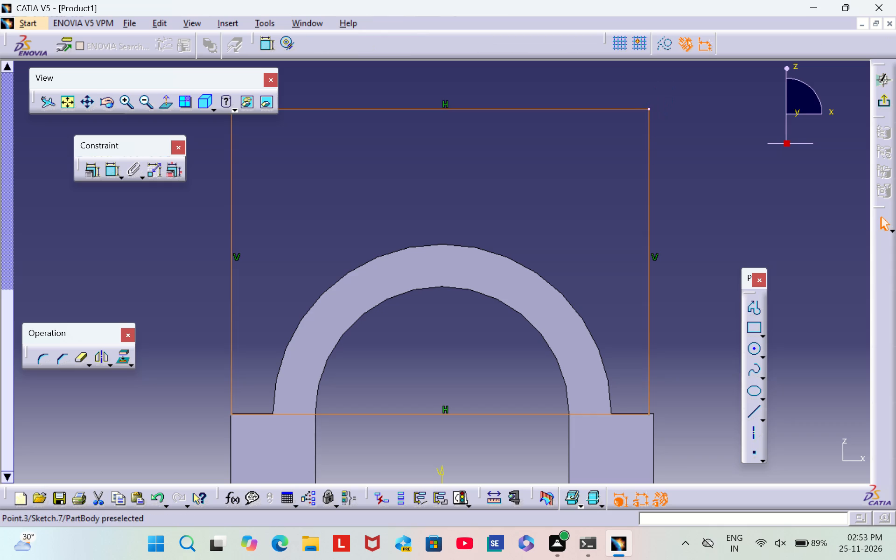
pyautogui.click(708, 138)
# Constrain the rectangle's lower-left corner coincident with the left base block's upper outer corner.
pyautogui.tripleClick(127, 100)
pyautogui.doubleClick(128, 99)
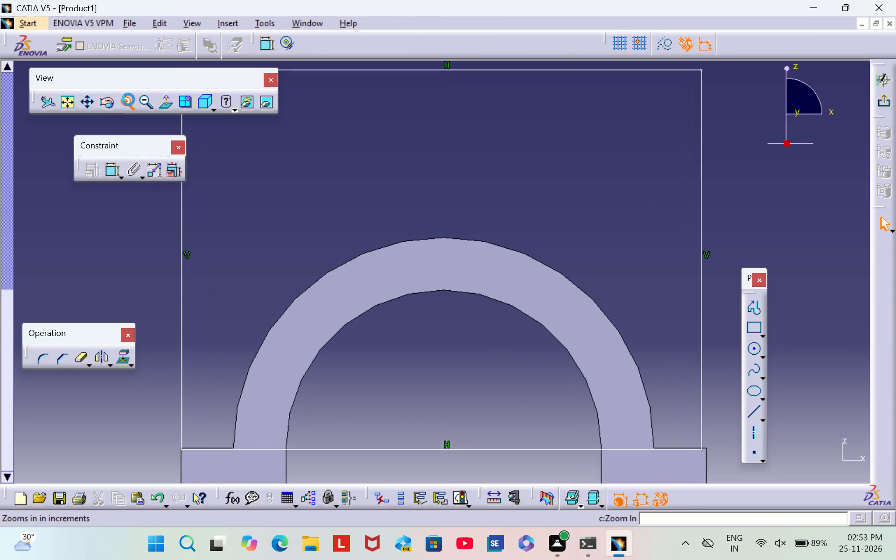
pyautogui.moveTo(304, 286); pyautogui.dragTo(462, 158, button='middle')
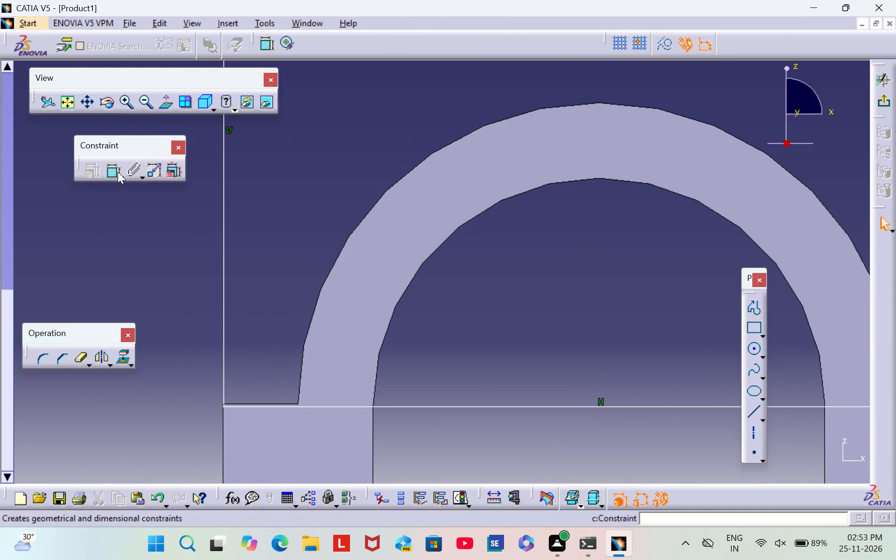
pyautogui.doubleClick(118, 172)
pyautogui.tripleClick(121, 95)
pyautogui.click(122, 95)
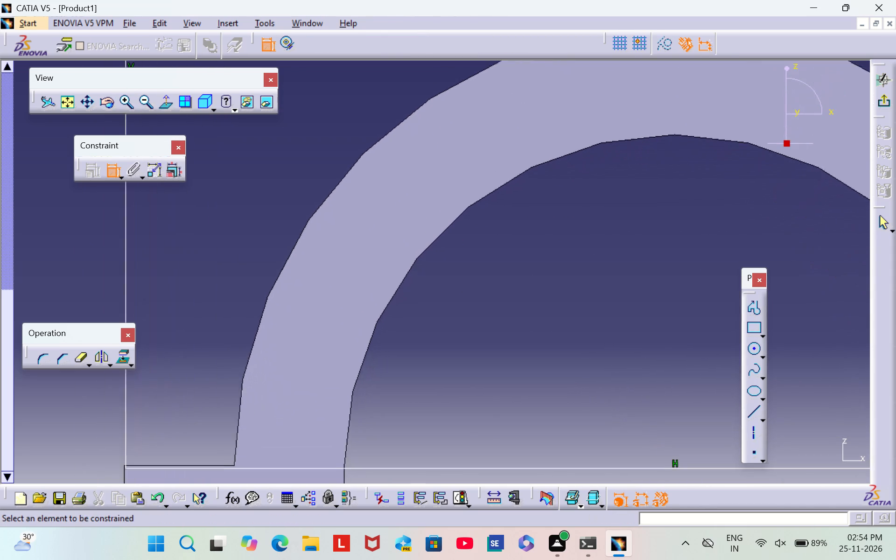
pyautogui.moveTo(191, 341); pyautogui.dragTo(315, 224, button='middle')
pyautogui.scroll(-1, 334, 211)
pyautogui.tripleClick(128, 101)
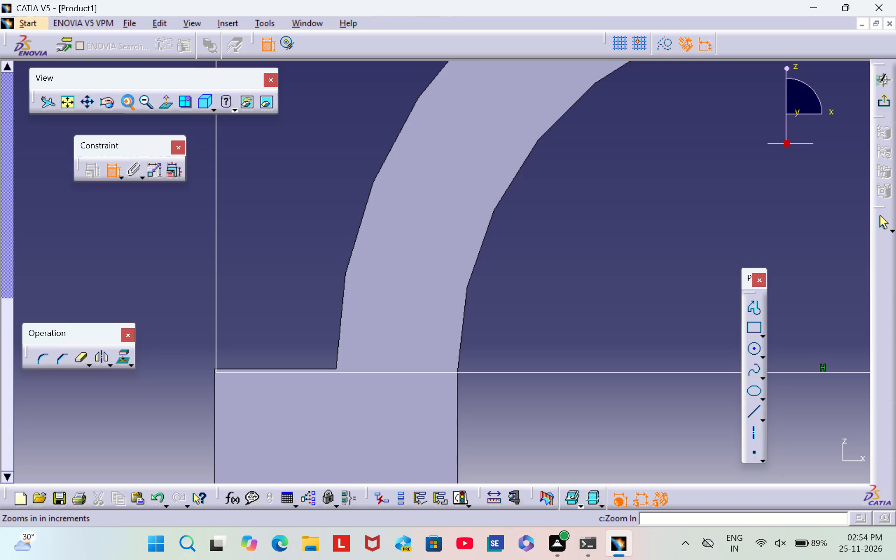
pyautogui.click(128, 101)
pyautogui.moveTo(195, 227); pyautogui.dragTo(287, 172, button='middle')
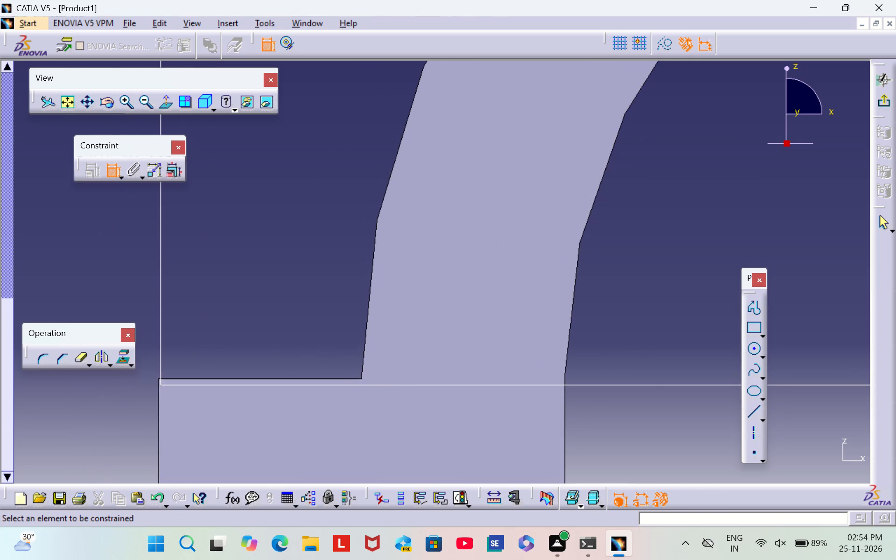
pyautogui.tripleClick(125, 99)
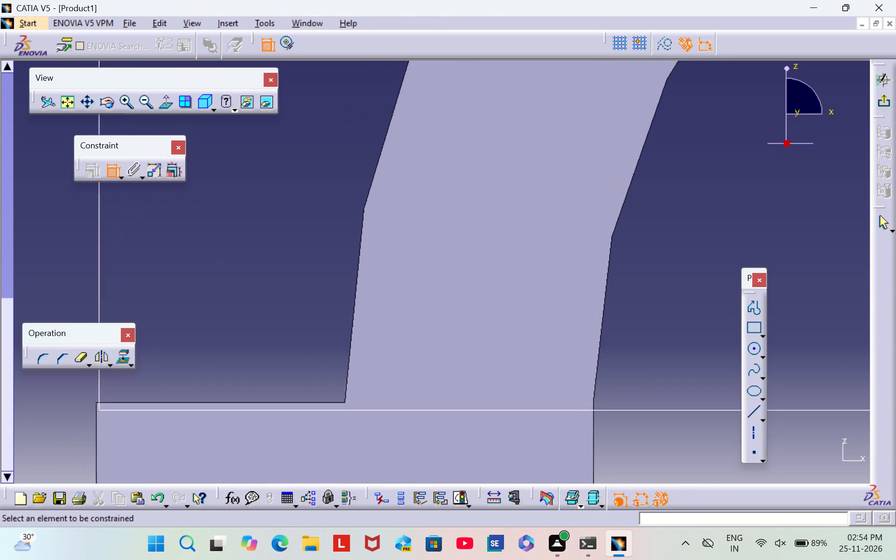
pyautogui.moveTo(244, 317); pyautogui.dragTo(459, 238, button='middle')
pyautogui.moveTo(212, 352); pyautogui.dragTo(245, 318, button='middle')
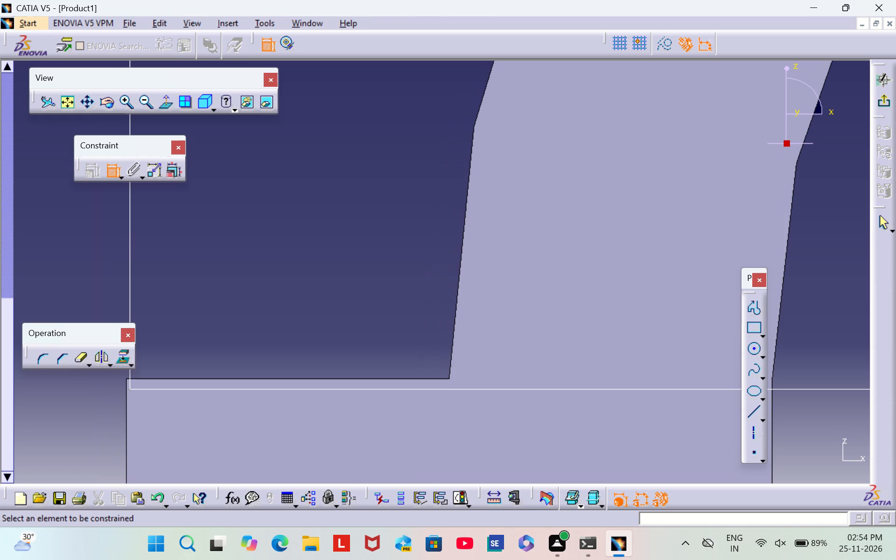
pyautogui.moveTo(250, 322); pyautogui.dragTo(310, 280, button='middle')
pyautogui.scroll(-1, 250, 319)
pyautogui.tripleClick(128, 109)
pyautogui.click(128, 109)
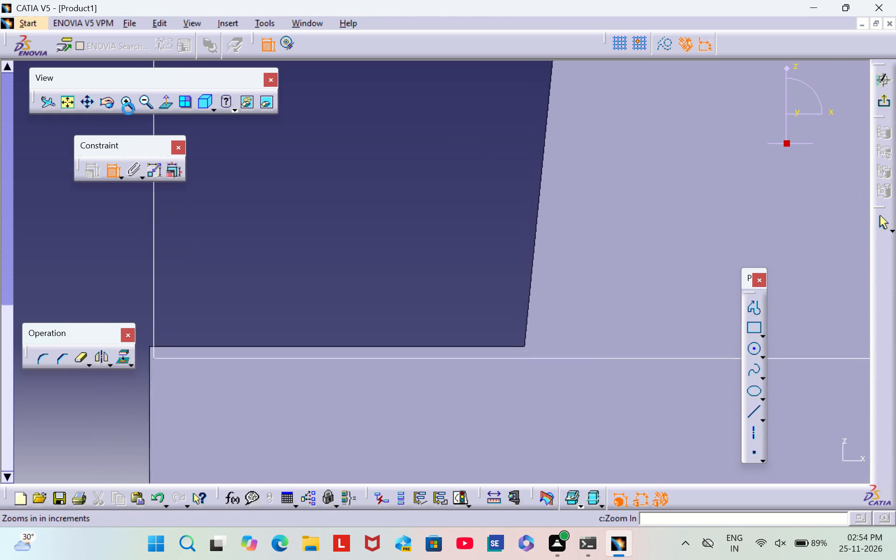
pyautogui.moveTo(277, 373); pyautogui.dragTo(399, 345, button='middle')
pyautogui.scroll(-1, 277, 373)
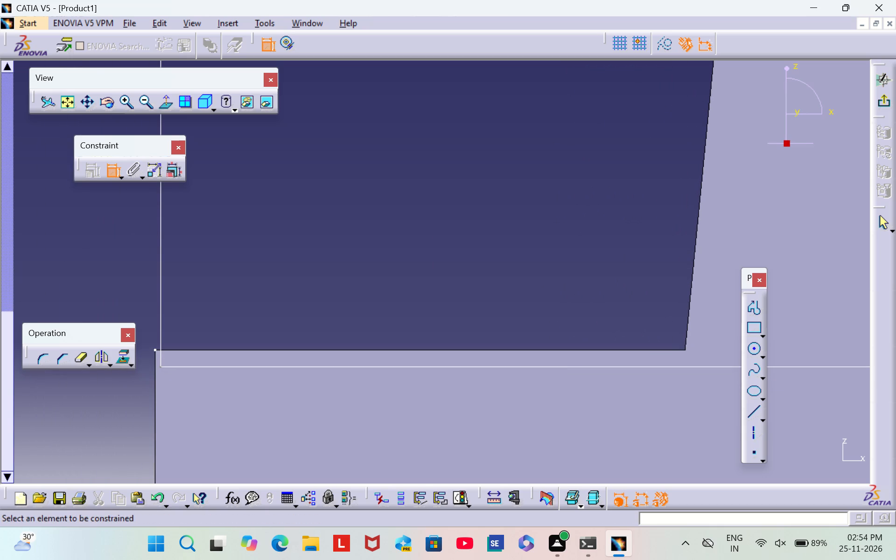
pyautogui.click(154, 348)
pyautogui.click(161, 365)
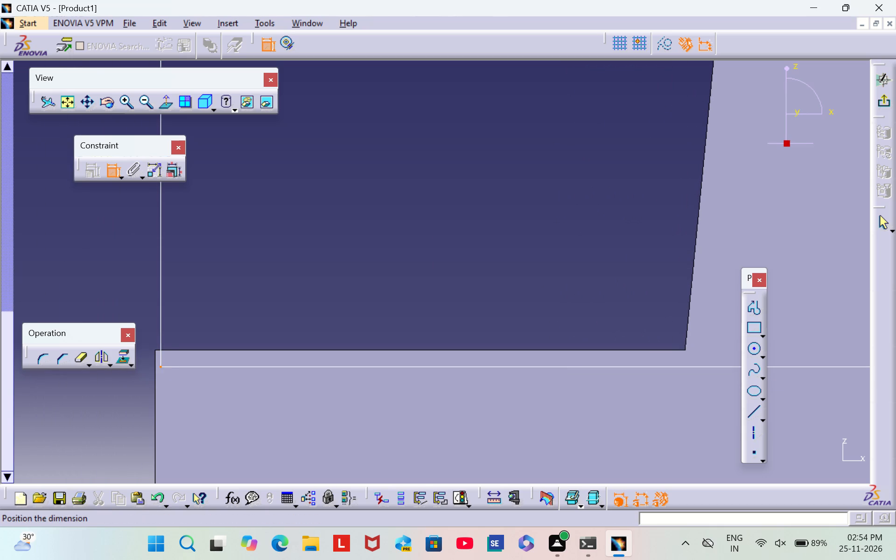
pyautogui.rightClick(217, 295)
pyautogui.click(315, 393)
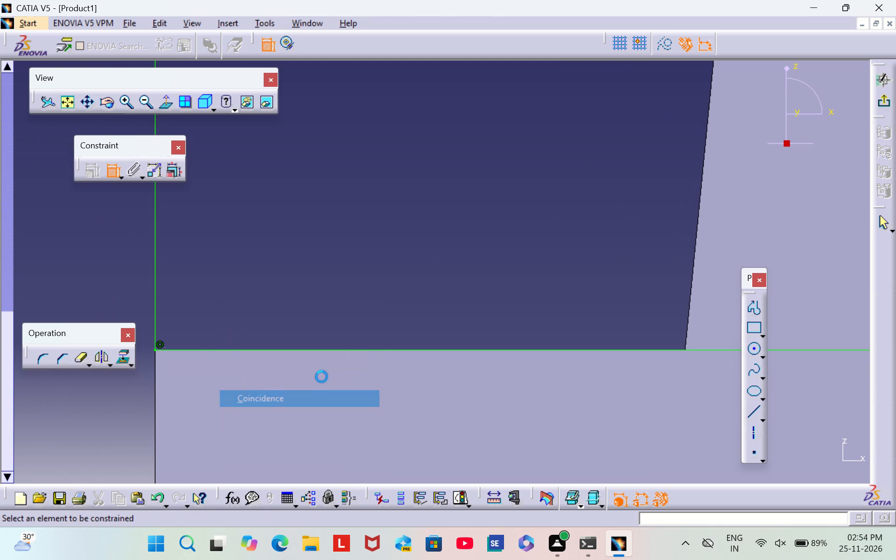
# Dimension the height of the rectangle on its right vertical side, placing the dimension outside the profile.
pyautogui.moveTo(569, 445); pyautogui.dragTo(65, 322, button='middle')
pyautogui.moveTo(686, 247); pyautogui.dragTo(295, 386, button='middle')
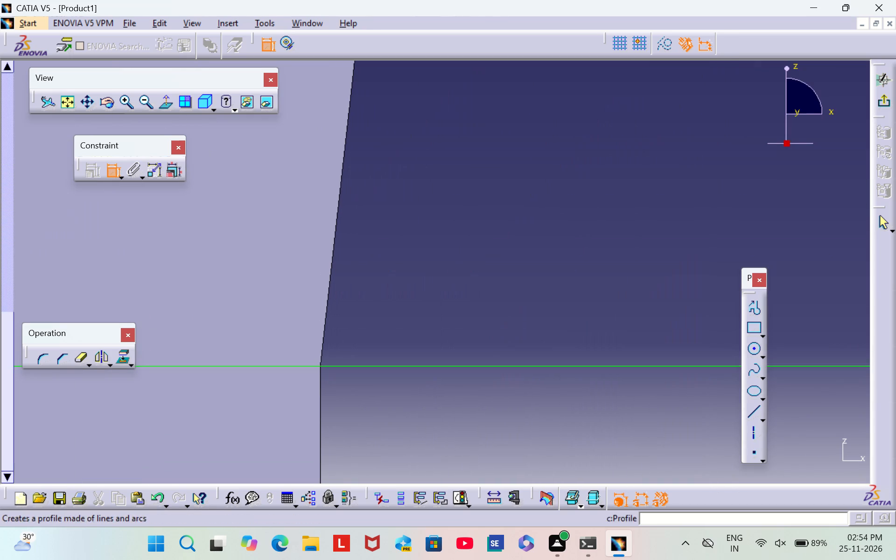
pyautogui.click(146, 103)
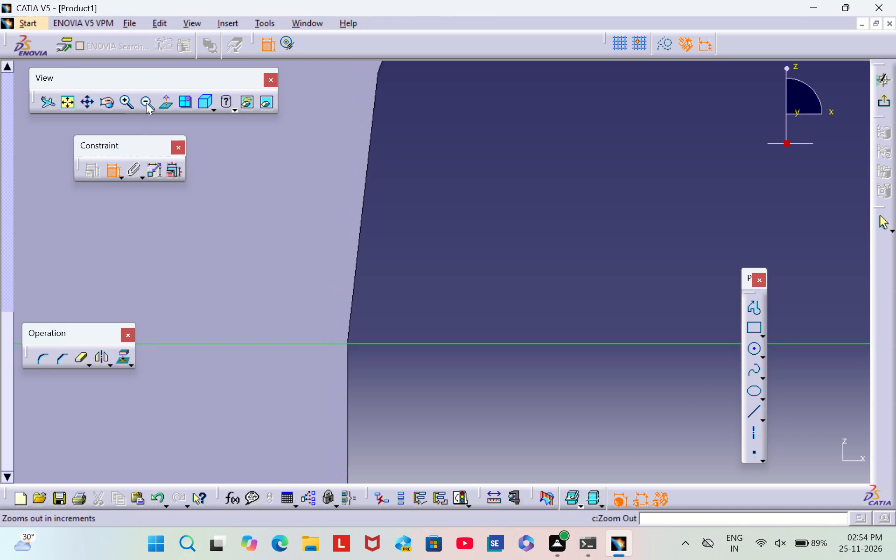
pyautogui.tripleClick(146, 103)
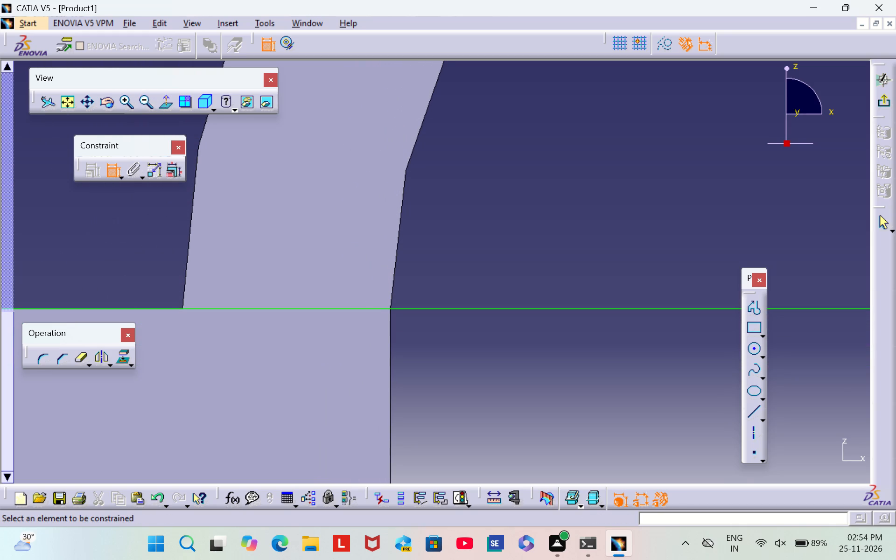
pyautogui.moveTo(493, 248); pyautogui.dragTo(441, 315, button='middle')
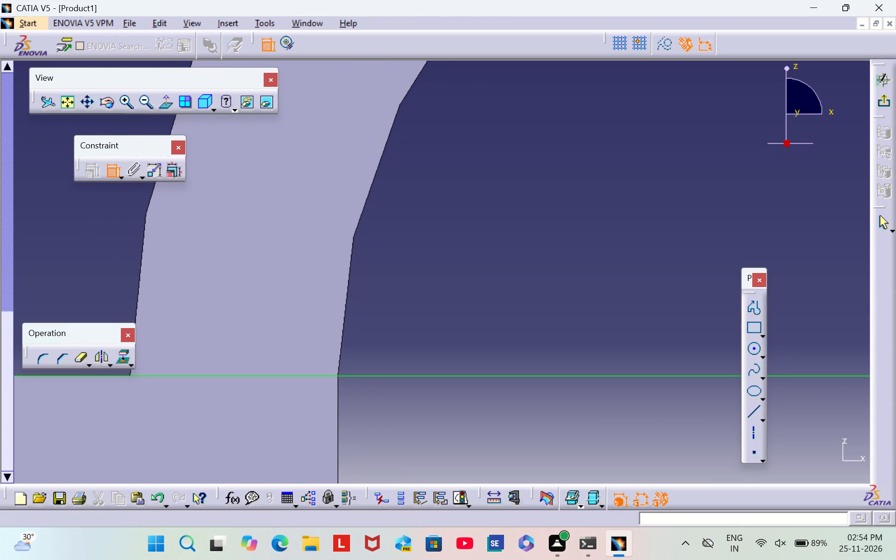
pyautogui.click(143, 104)
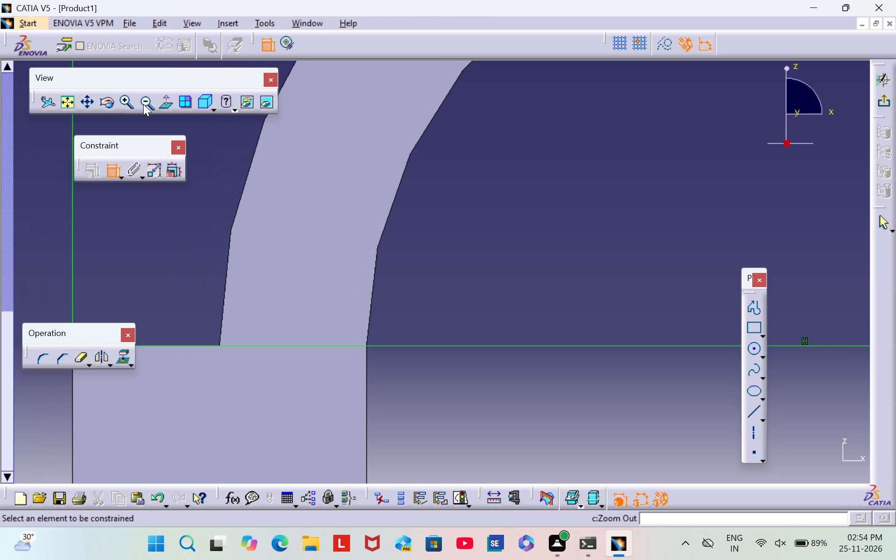
pyautogui.click(143, 104)
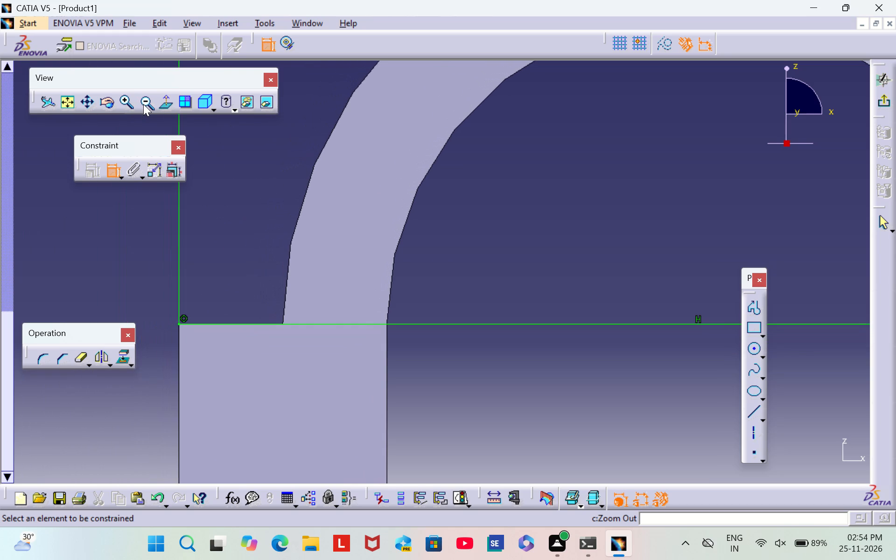
pyautogui.tripleClick(143, 104)
pyautogui.tripleClick(143, 104)
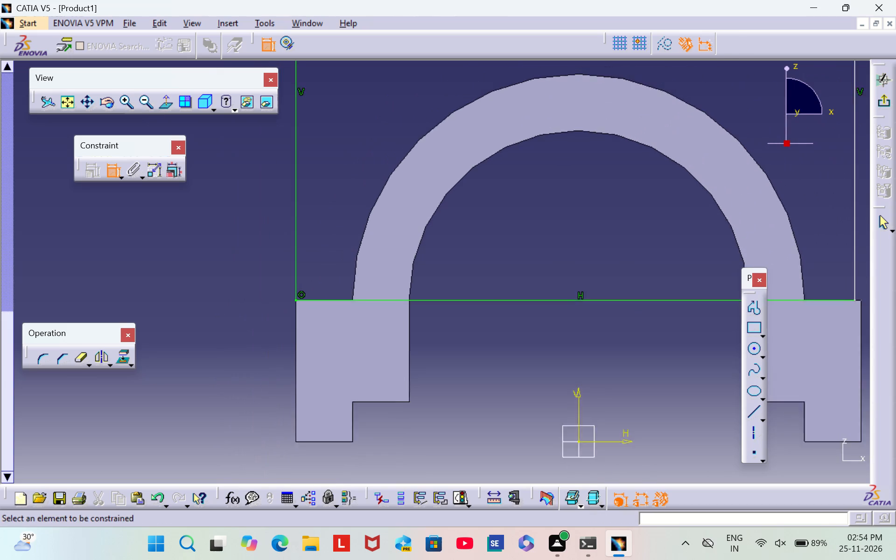
pyautogui.moveTo(534, 235); pyautogui.dragTo(332, 364, button='middle')
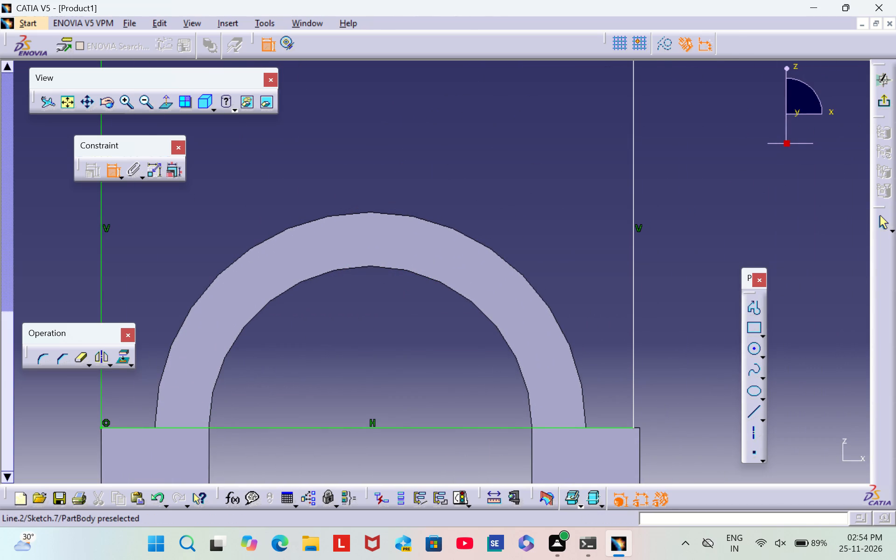
pyautogui.click(634, 285)
pyautogui.click(695, 212)
# Open the rectangle's height dimension for editing and clear its value.
pyautogui.moveTo(713, 192); pyautogui.dragTo(646, 269, button='middle')
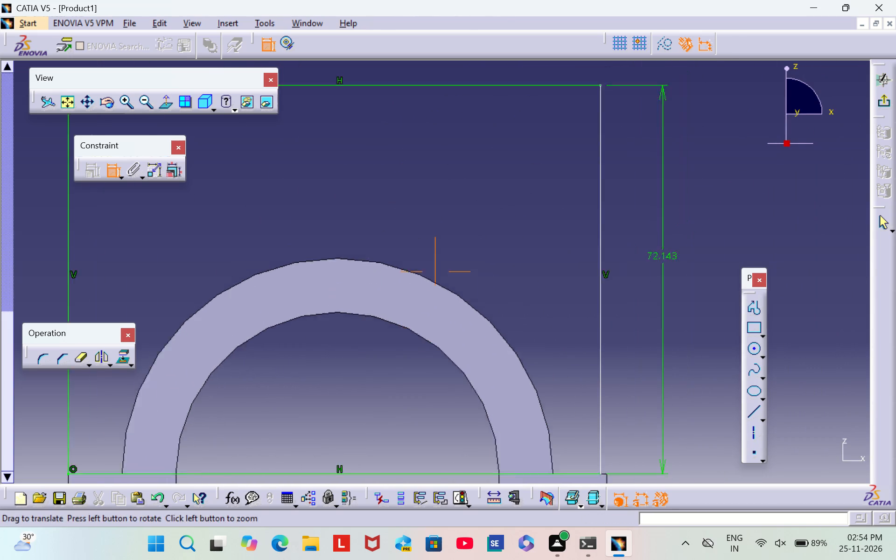
pyautogui.moveTo(646, 269); pyautogui.dragTo(598, 306, button='middle')
pyautogui.tripleClick(148, 103)
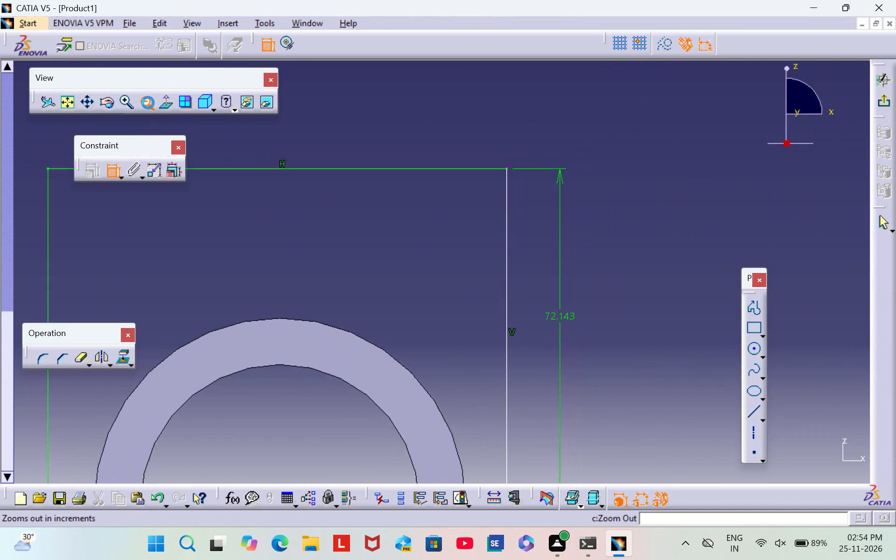
pyautogui.doubleClick(148, 103)
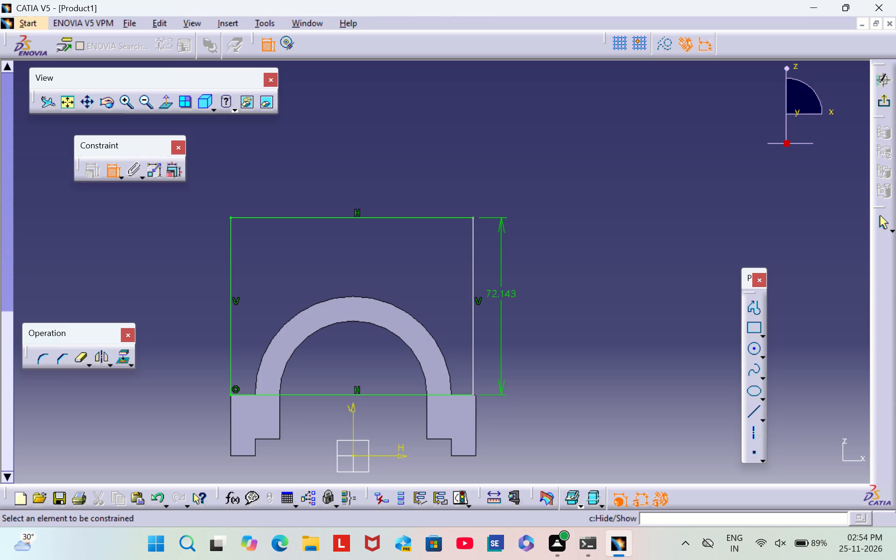
pyautogui.doubleClick(500, 295)
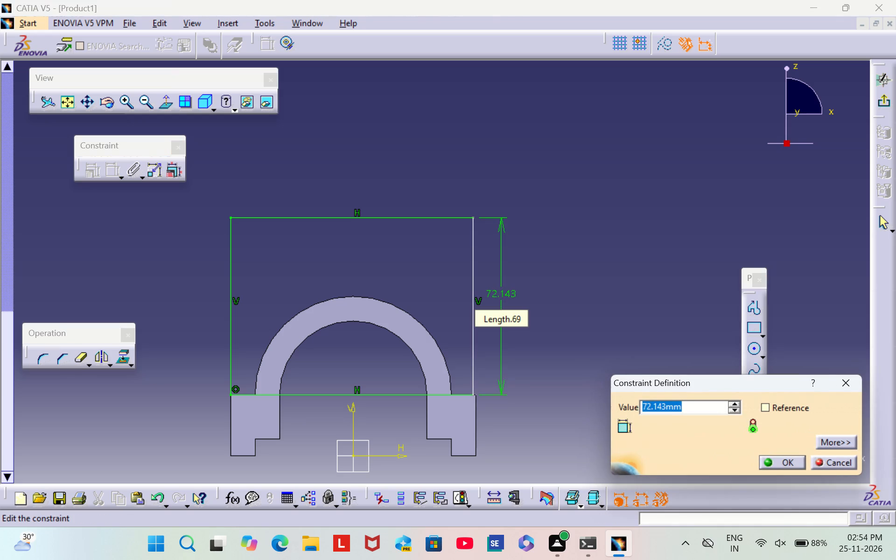
pyautogui.press('BackSpace')
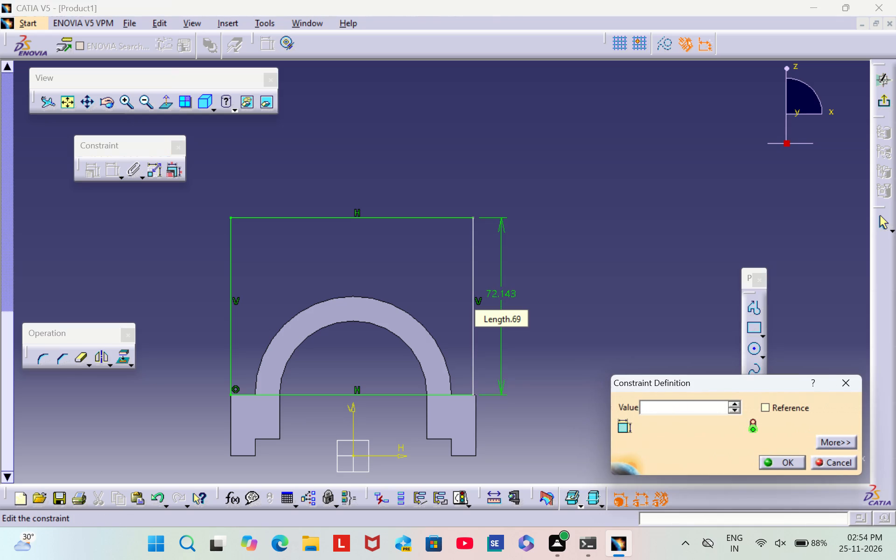
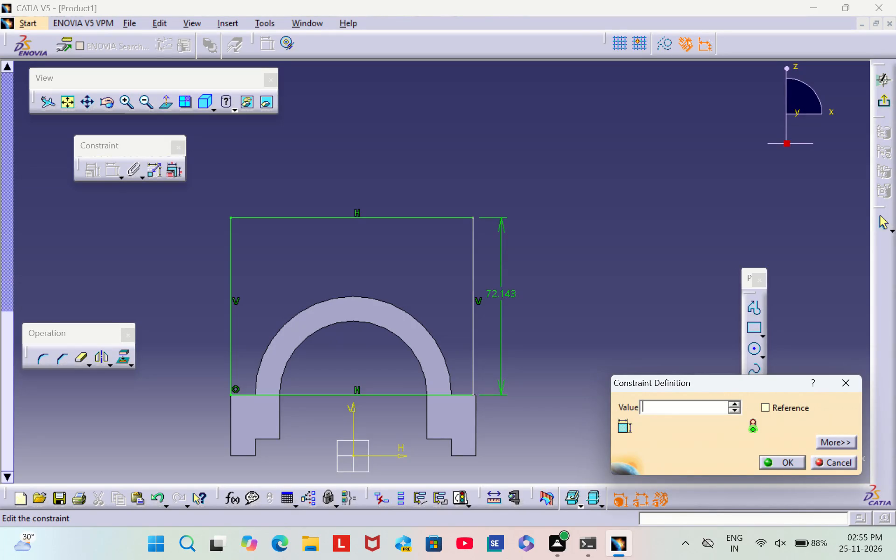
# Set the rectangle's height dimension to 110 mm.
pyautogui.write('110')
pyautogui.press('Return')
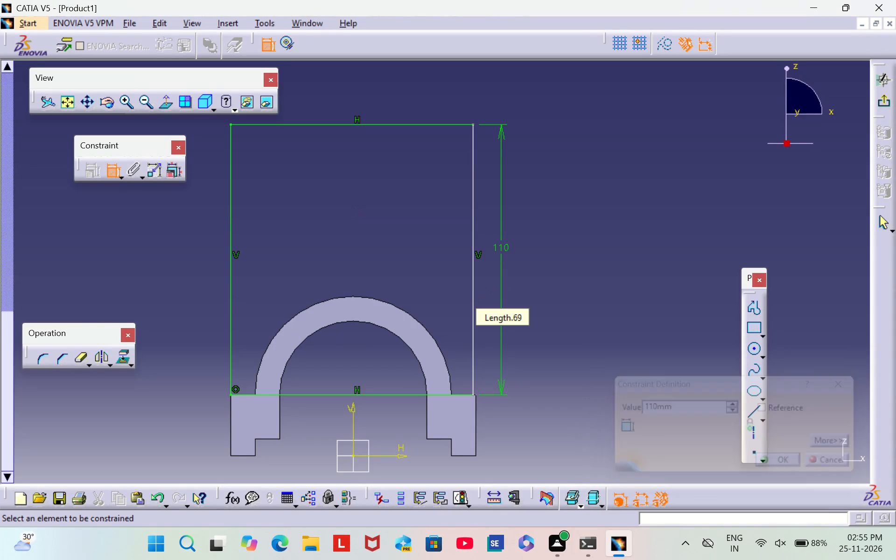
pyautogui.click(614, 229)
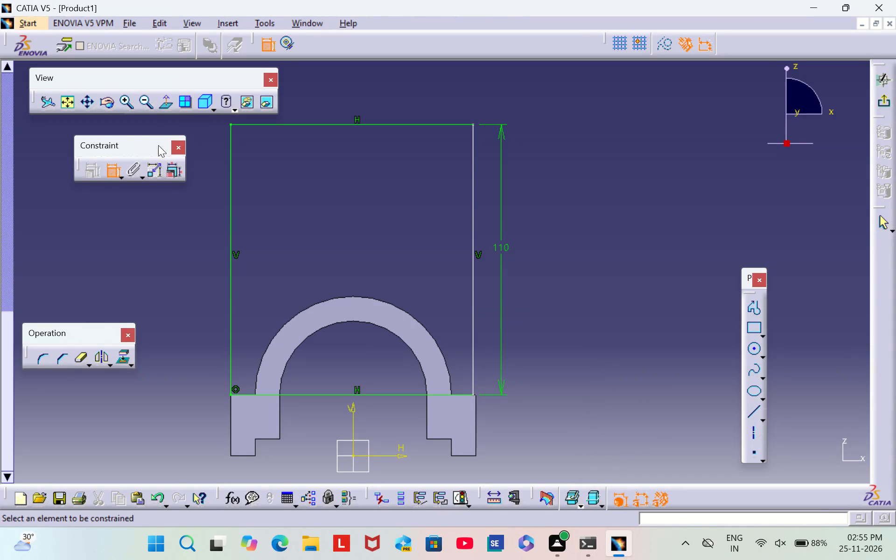
# Constrain the rectangle's lower-right corner coincident with the right base block's upper outer corner.
pyautogui.tripleClick(125, 105)
pyautogui.tripleClick(125, 104)
pyautogui.click(126, 103)
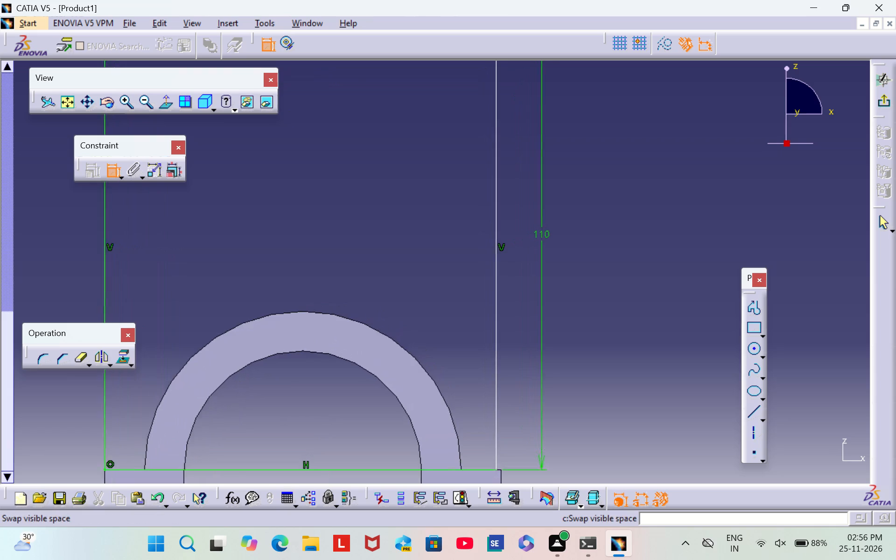
pyautogui.moveTo(522, 301); pyautogui.dragTo(427, 124, button='middle')
pyautogui.click(119, 103)
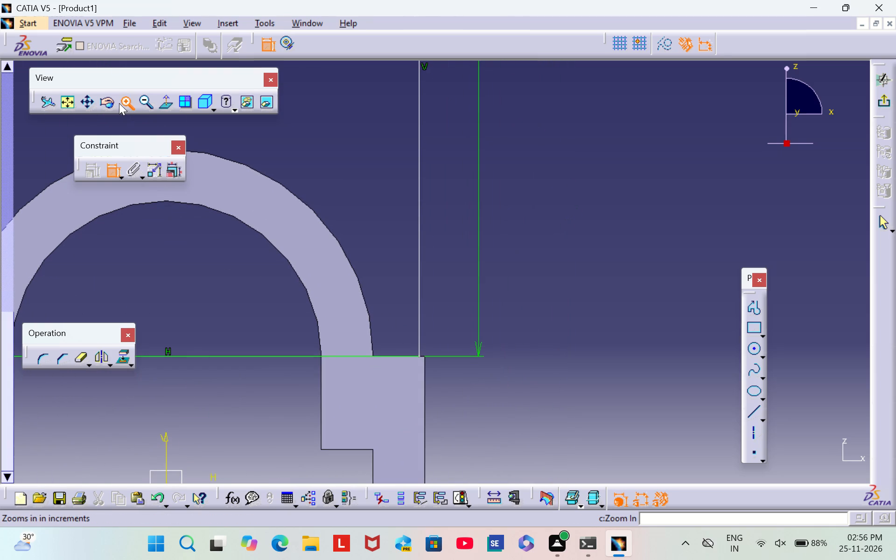
pyautogui.tripleClick(124, 99)
pyautogui.click(125, 99)
pyautogui.scroll(-1, 460, 375)
pyautogui.moveTo(461, 375); pyautogui.dragTo(459, 342, button='middle')
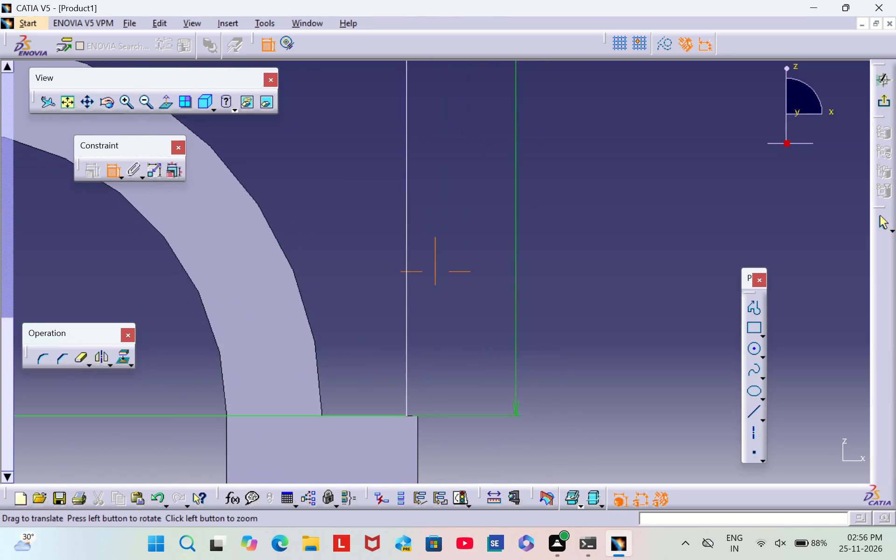
pyautogui.moveTo(459, 342); pyautogui.dragTo(458, 264, button='middle')
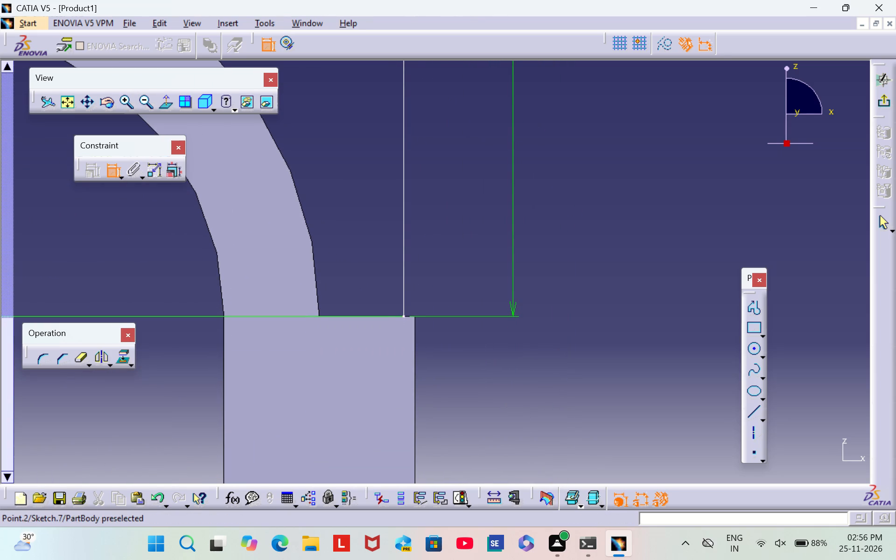
pyautogui.click(405, 314)
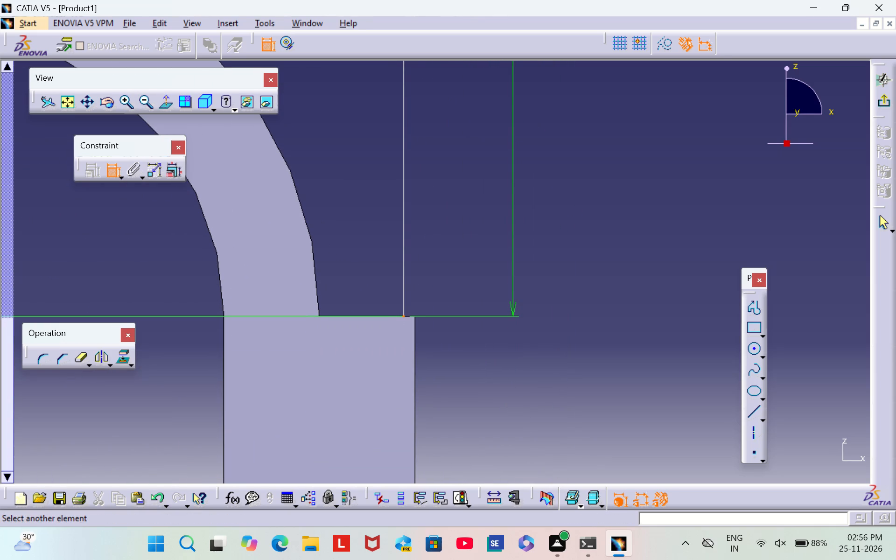
pyautogui.click(112, 175)
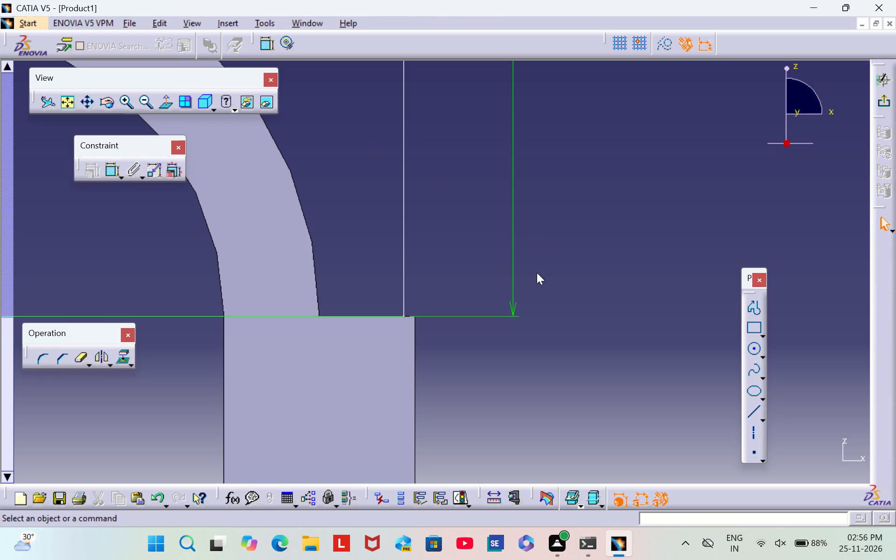
pyautogui.moveTo(507, 313); pyautogui.dragTo(371, 282)
pyautogui.click(529, 196)
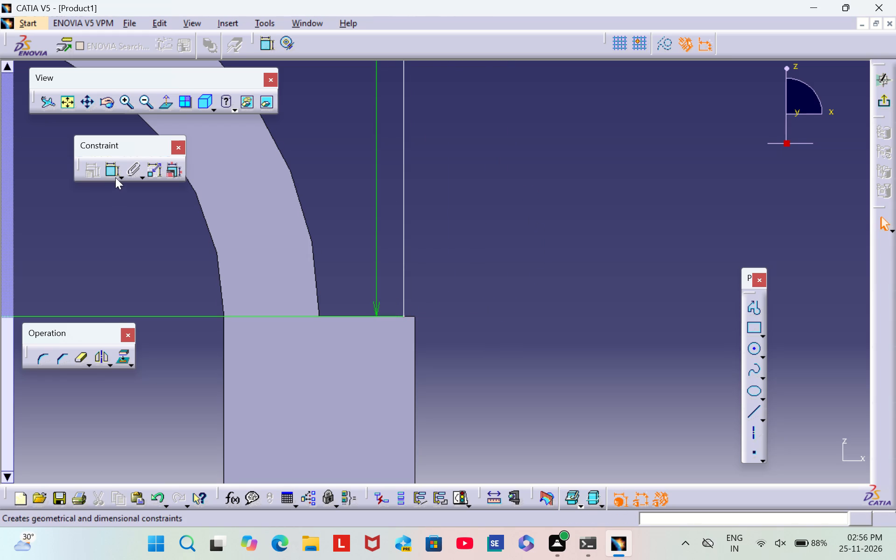
pyautogui.doubleClick(115, 173)
pyautogui.click(404, 315)
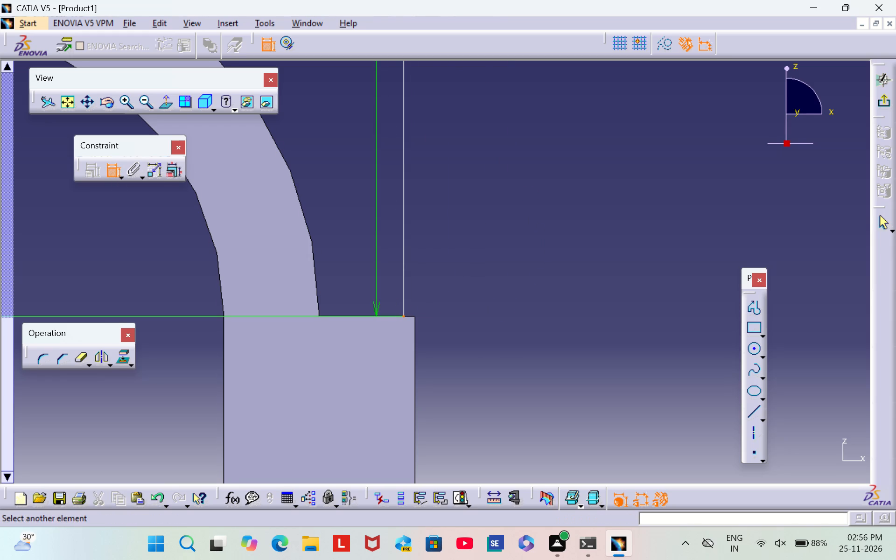
pyautogui.click(413, 317)
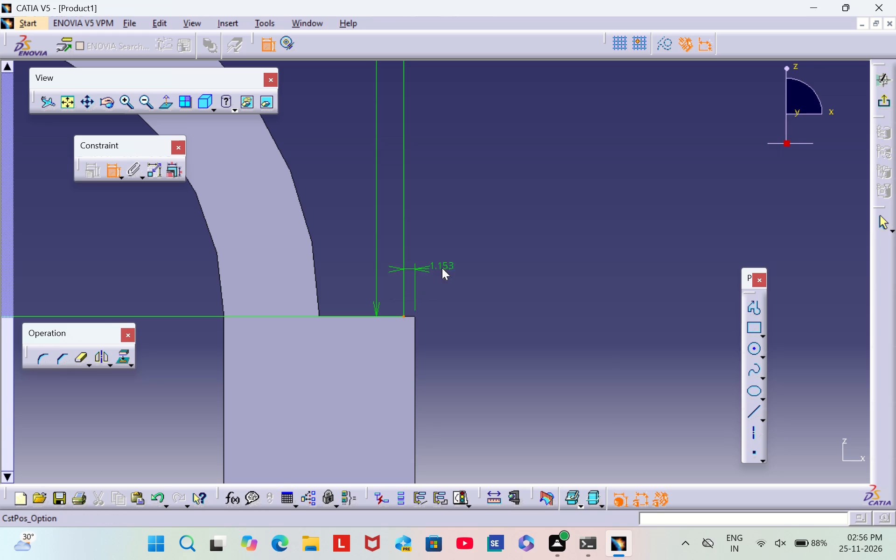
pyautogui.rightClick(442, 268)
pyautogui.click(523, 364)
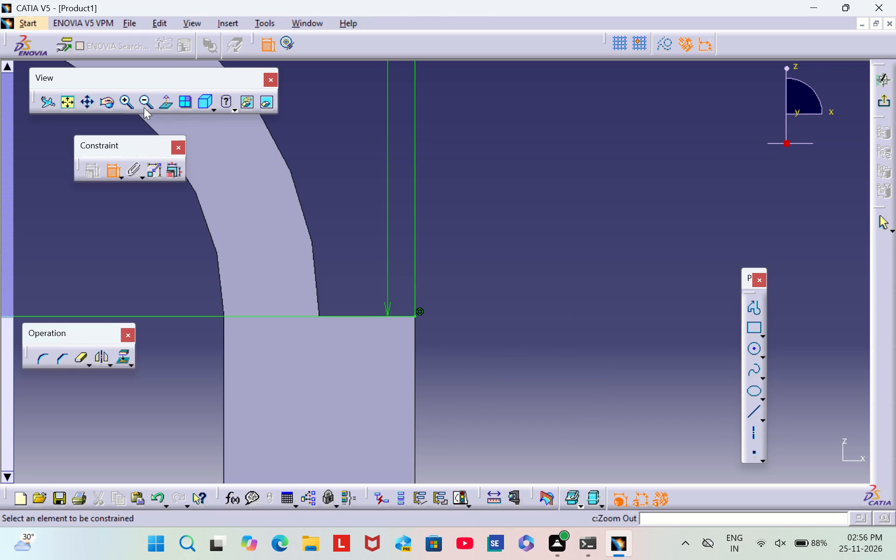
# Move the rectangle's height dimension outside the profile, beyond its right vertical side.
pyautogui.tripleClick(144, 105)
pyautogui.tripleClick(145, 105)
pyautogui.tripleClick(145, 105)
pyautogui.click(146, 104)
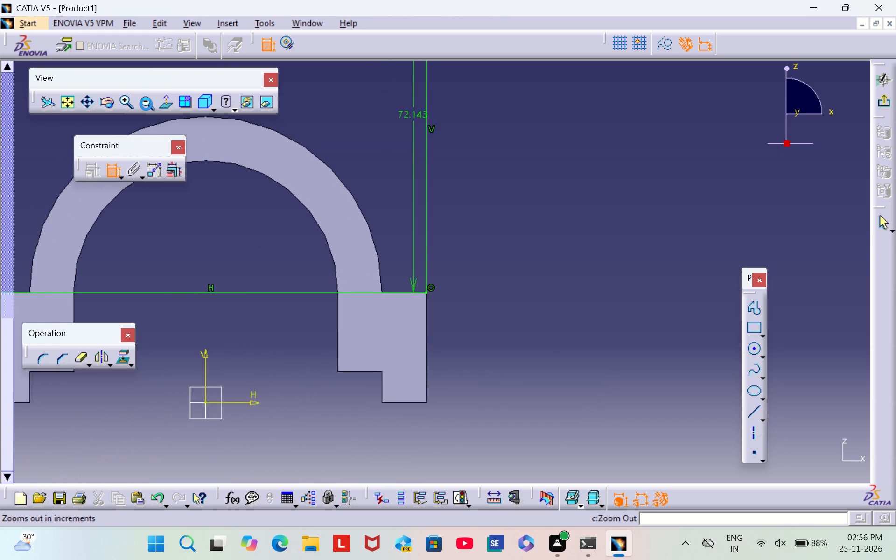
pyautogui.moveTo(544, 187); pyautogui.dragTo(515, 302, button='middle')
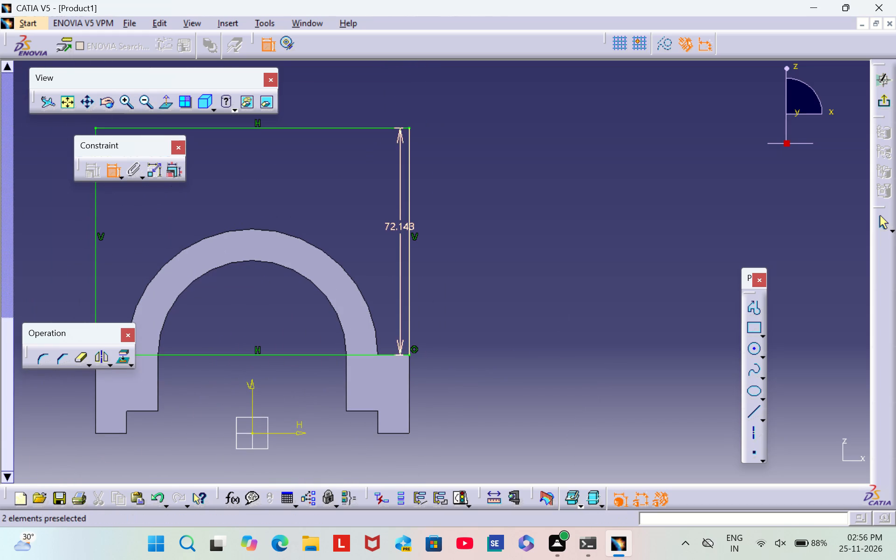
pyautogui.moveTo(395, 223); pyautogui.dragTo(506, 241)
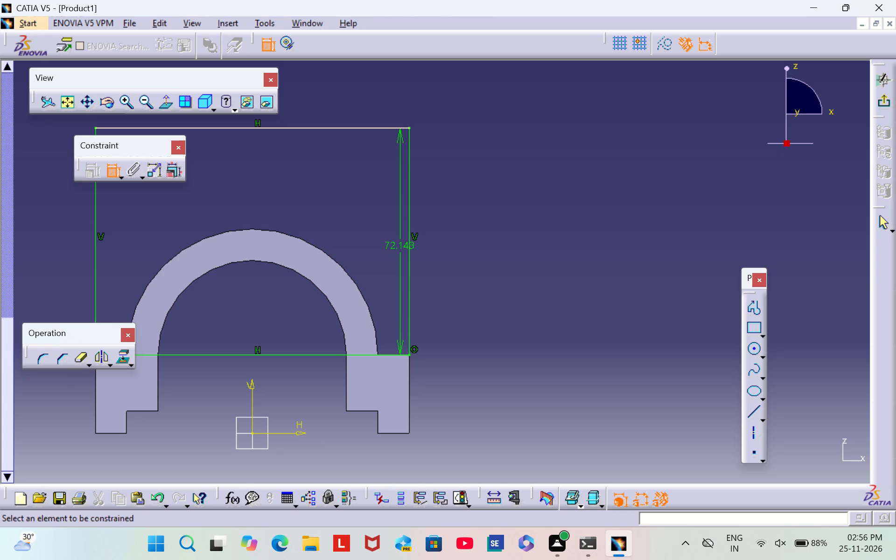
pyautogui.moveTo(400, 137); pyautogui.dragTo(437, 143)
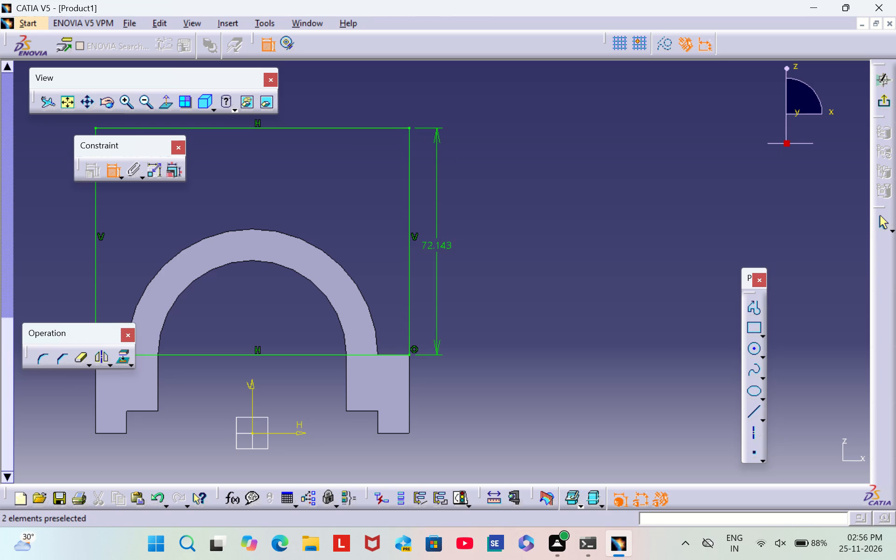
# Set the rectangle's height dimension to 110 mm and exit the sketch.
pyautogui.doubleClick(441, 247)
pyautogui.press('BackSpace')
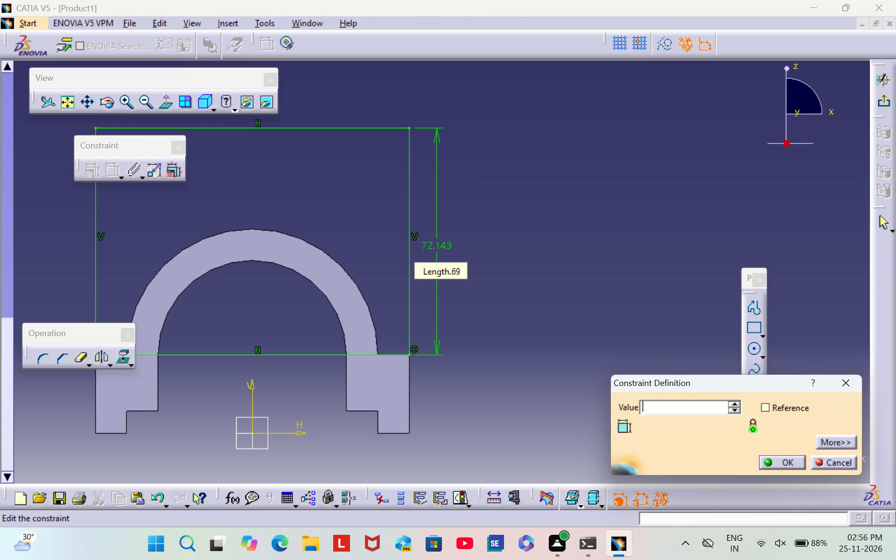
pyautogui.write('110')
pyautogui.press('Return')
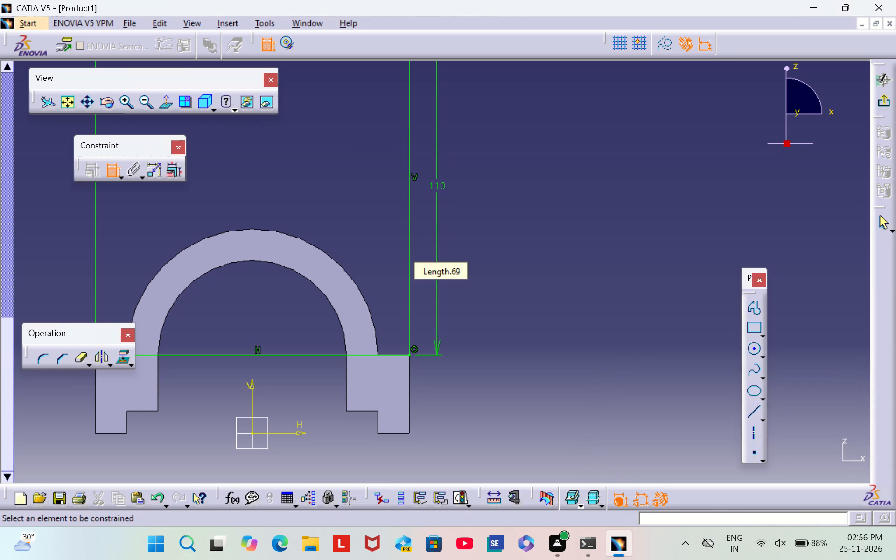
pyautogui.click(607, 200)
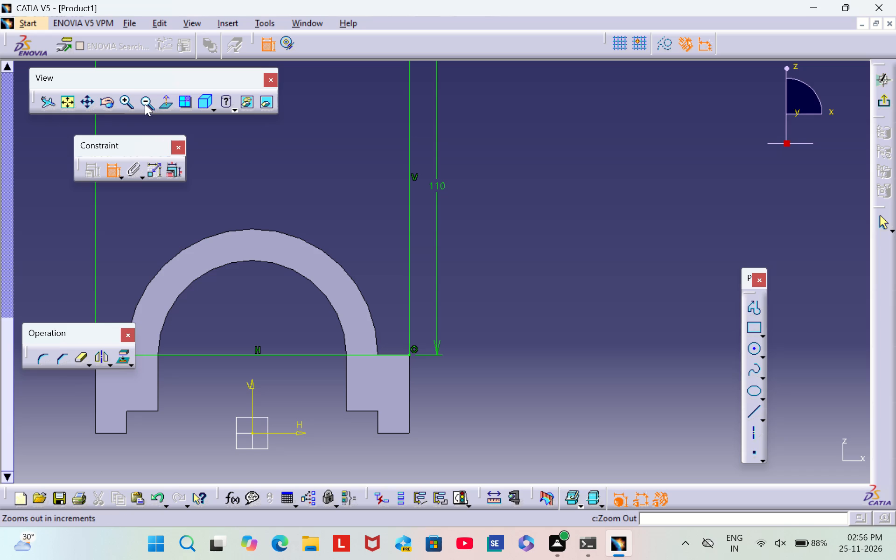
pyautogui.tripleClick(144, 104)
pyautogui.click(144, 104)
pyautogui.click(113, 172)
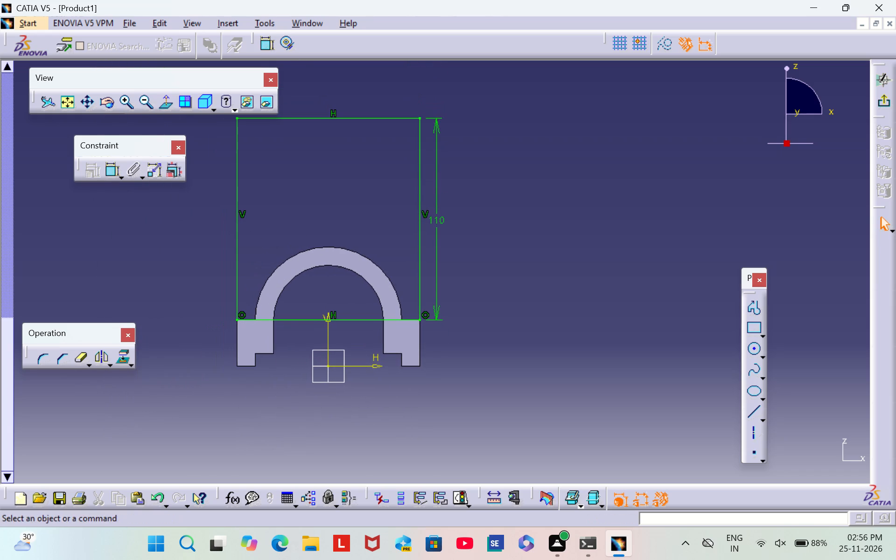
pyautogui.moveTo(686, 184); pyautogui.dragTo(656, 230, button='middle')
pyautogui.click(883, 102)
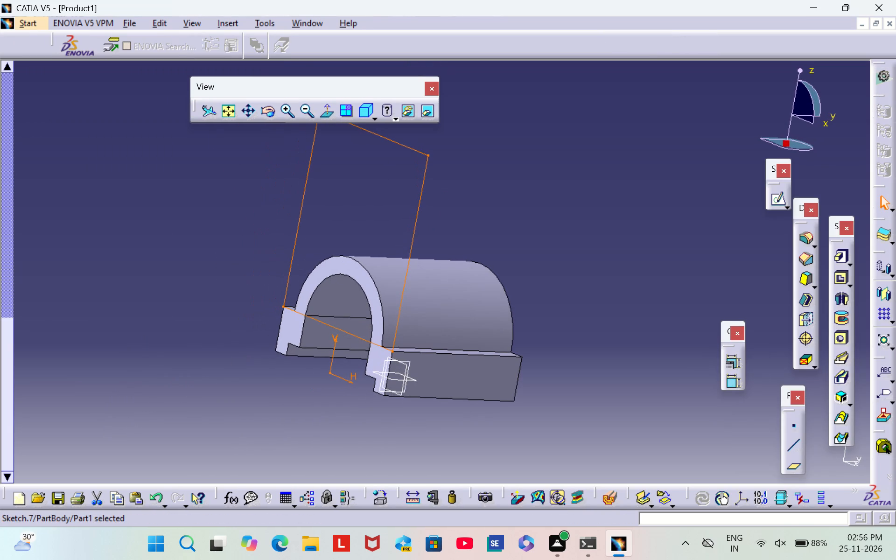
# Pad the rectangular end-face profile by 15 mm in the reversed direction, along the arch's length.
pyautogui.scroll(-1, 675, 216)
pyautogui.moveTo(675, 216); pyautogui.dragTo(639, 220, button='middle')
pyautogui.moveTo(677, 215); pyautogui.dragTo(639, 220, button='right')
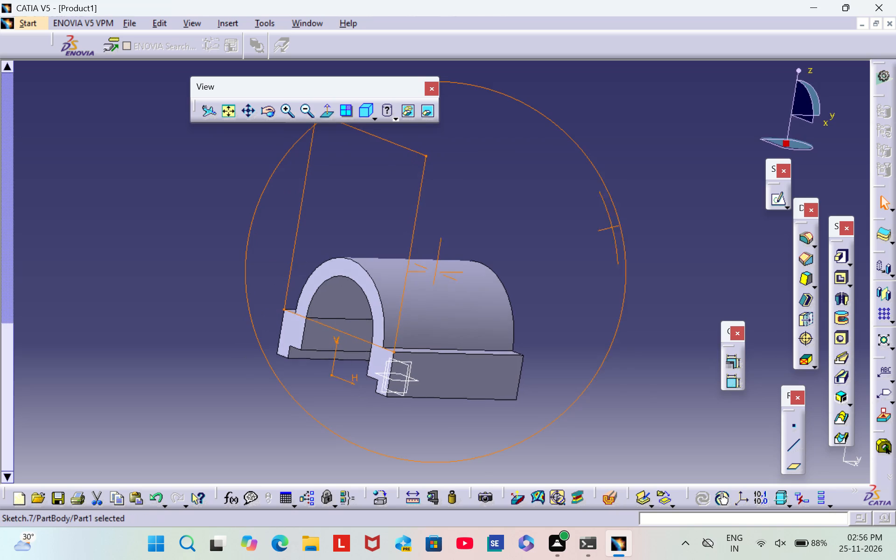
pyautogui.moveTo(639, 220); pyautogui.dragTo(576, 179, button='right')
pyautogui.moveTo(639, 220); pyautogui.dragTo(576, 179, button='middle')
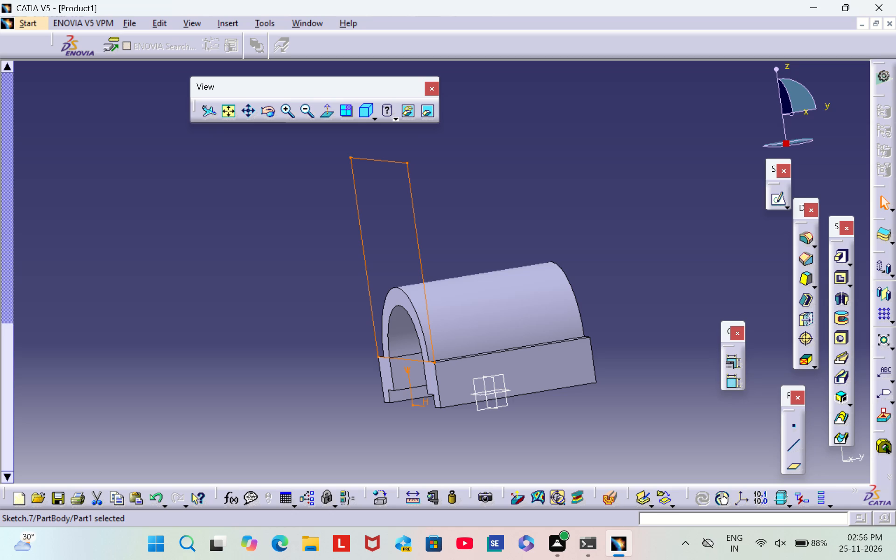
pyautogui.click(842, 260)
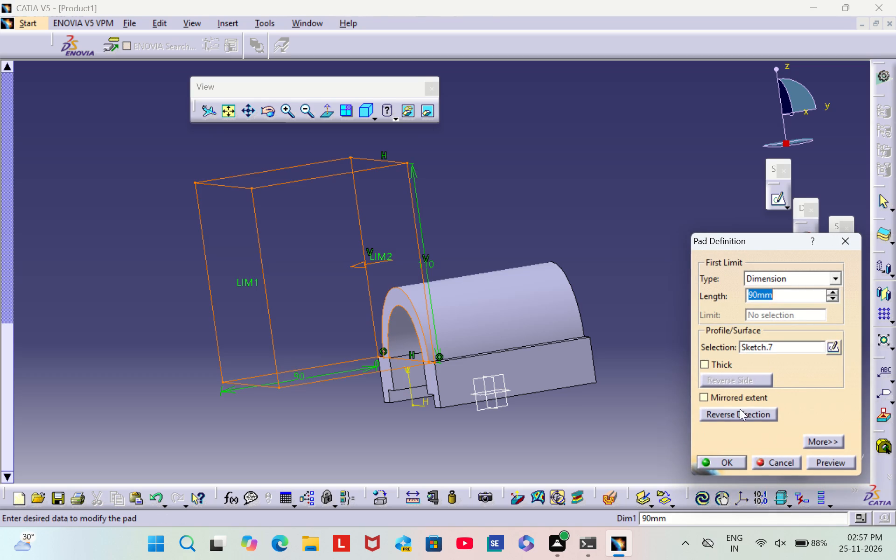
pyautogui.click(735, 409)
pyautogui.click(785, 298)
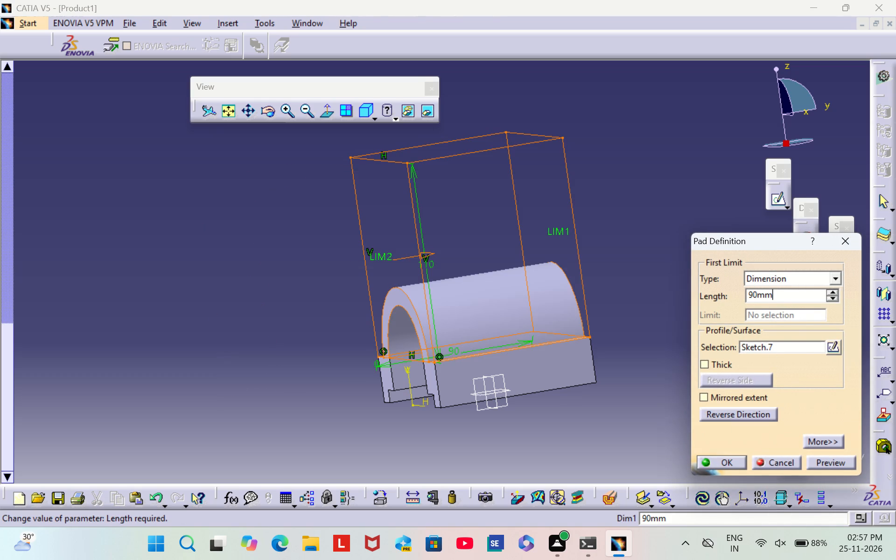
pyautogui.press('BackSpace')
pyautogui.press('BackSpace')
pyautogui.press('BackSpace')
pyautogui.press('BackSpace')
pyautogui.press('BackSpace')
pyautogui.press('BackSpace')
pyautogui.press('BackSpace')
pyautogui.press('BackSpace')
pyautogui.press('BackSpace')
pyautogui.press('BackSpace')
pyautogui.press('BackSpace')
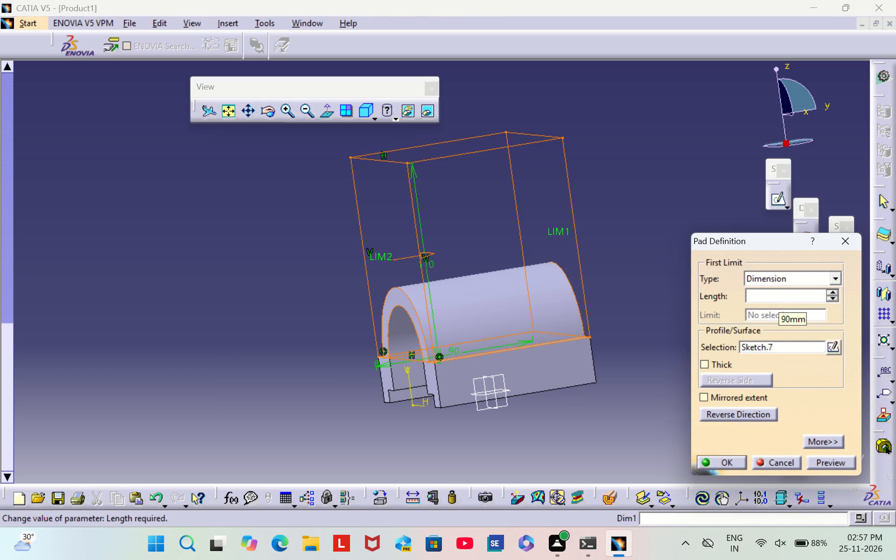
pyautogui.write('15')
pyautogui.press('Return')
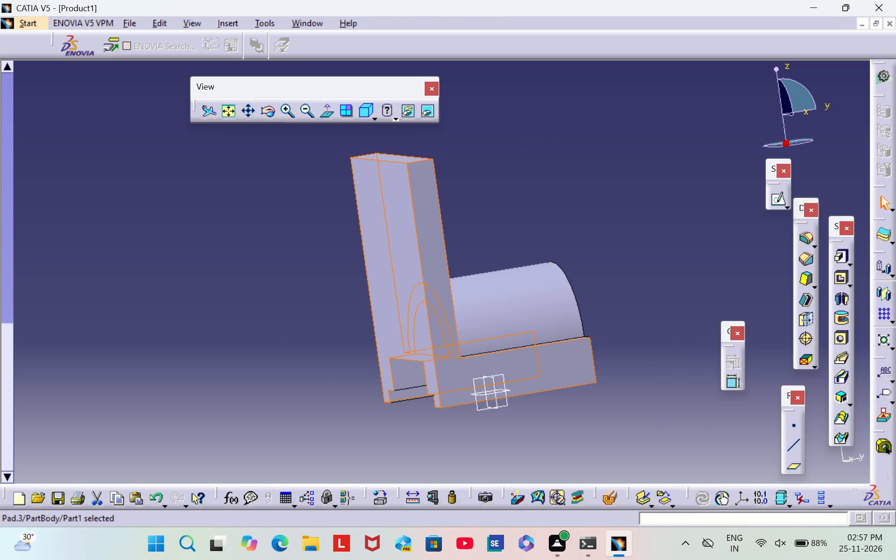
pyautogui.click(670, 180)
# Start a sketch on the upright plate's inner face, the one the arch runs into.
pyautogui.scroll(-1, 672, 180)
pyautogui.moveTo(672, 180); pyautogui.dragTo(511, 221, button='middle')
pyautogui.moveTo(672, 180); pyautogui.dragTo(511, 221, button='right')
pyautogui.moveTo(646, 151); pyautogui.dragTo(536, 204, button='middle')
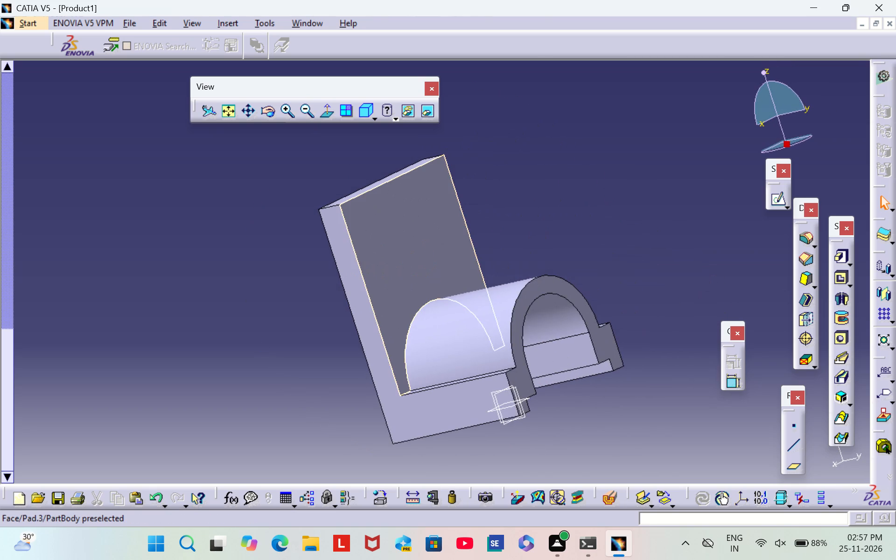
pyautogui.click(423, 213)
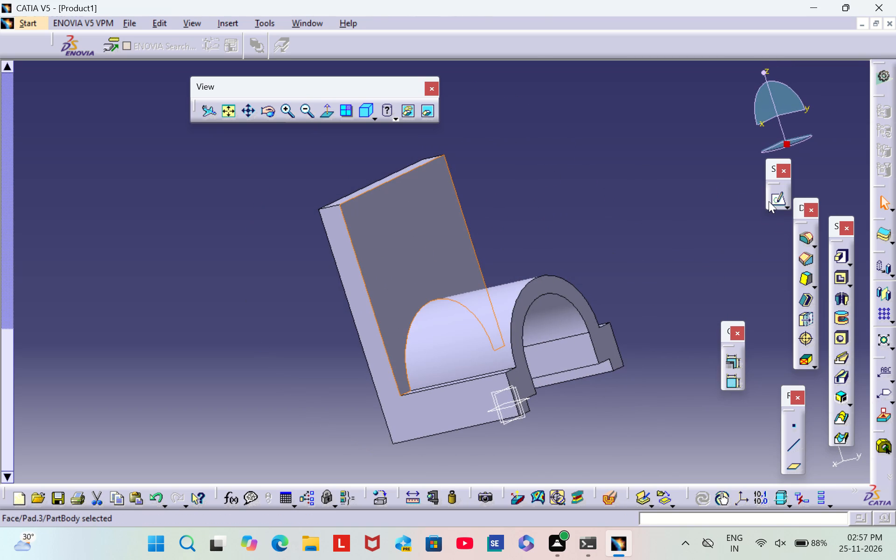
pyautogui.click(770, 199)
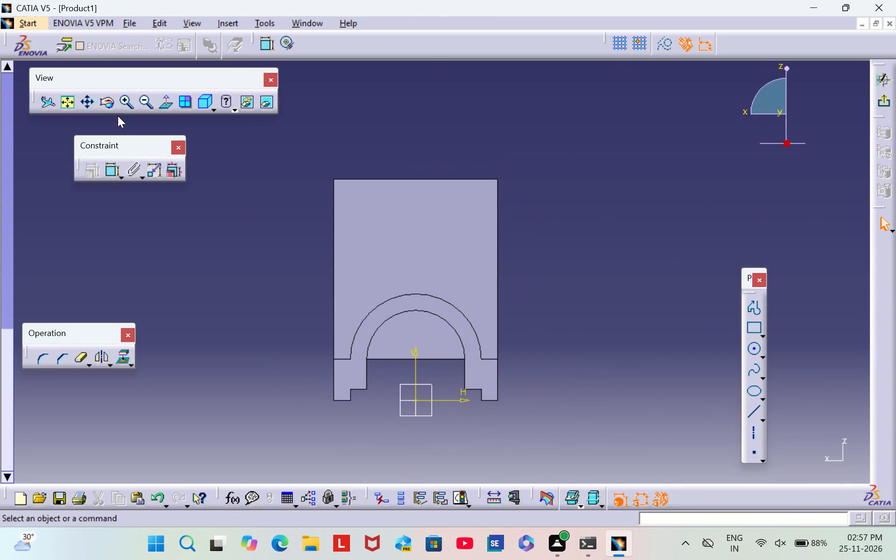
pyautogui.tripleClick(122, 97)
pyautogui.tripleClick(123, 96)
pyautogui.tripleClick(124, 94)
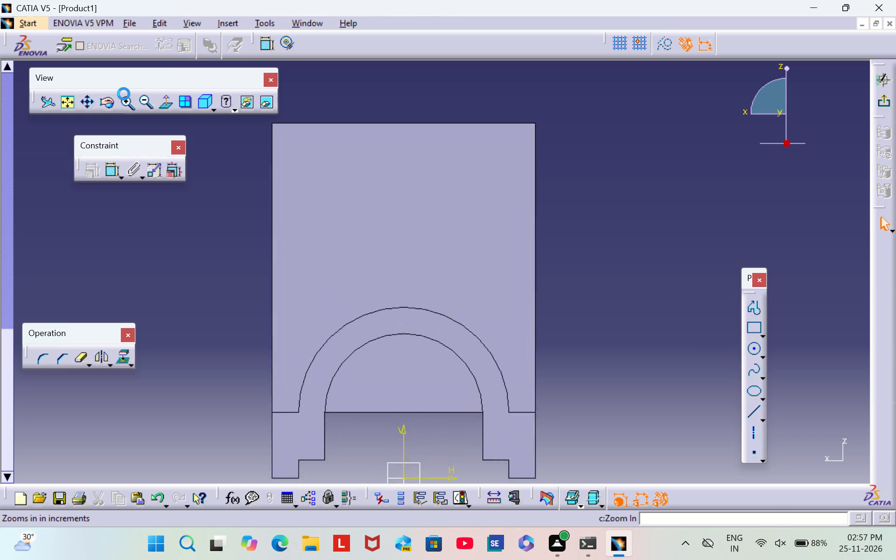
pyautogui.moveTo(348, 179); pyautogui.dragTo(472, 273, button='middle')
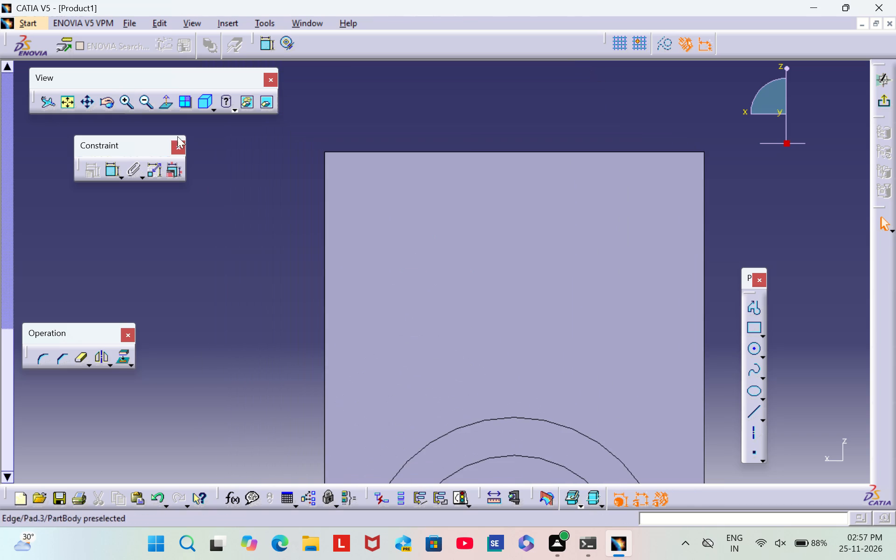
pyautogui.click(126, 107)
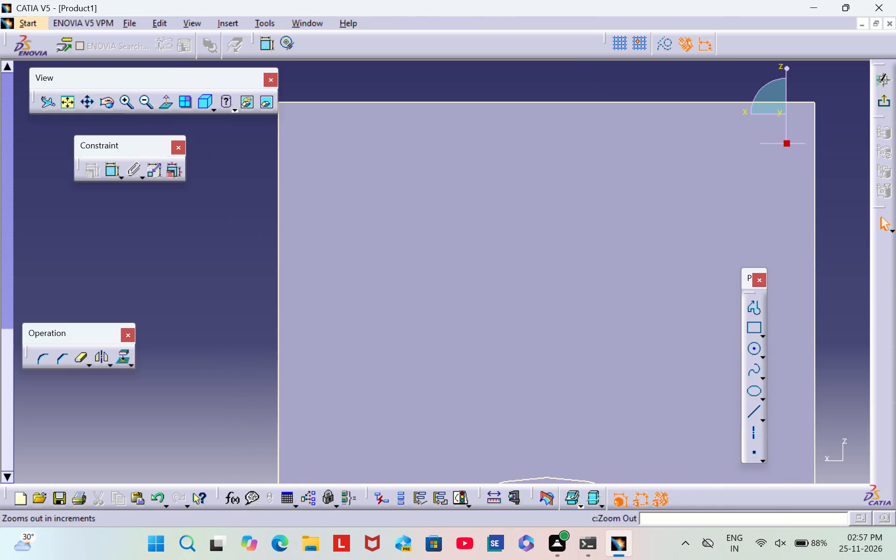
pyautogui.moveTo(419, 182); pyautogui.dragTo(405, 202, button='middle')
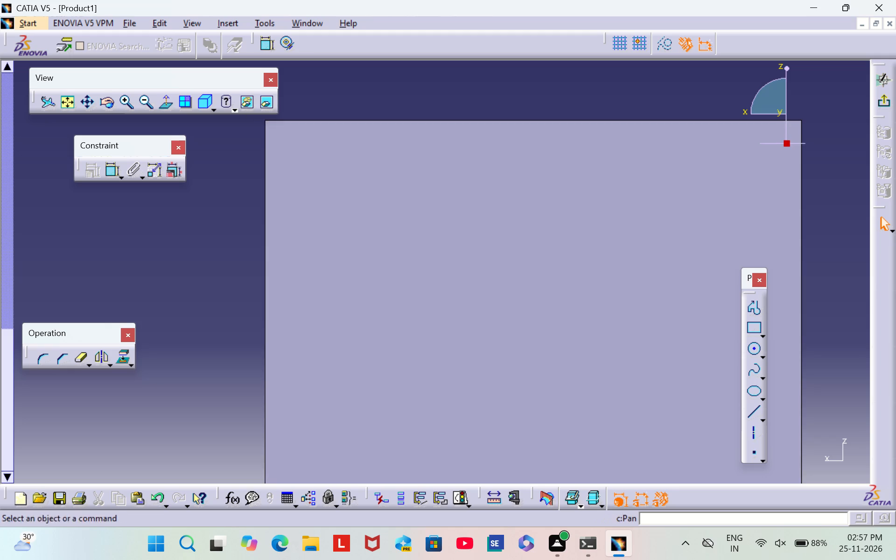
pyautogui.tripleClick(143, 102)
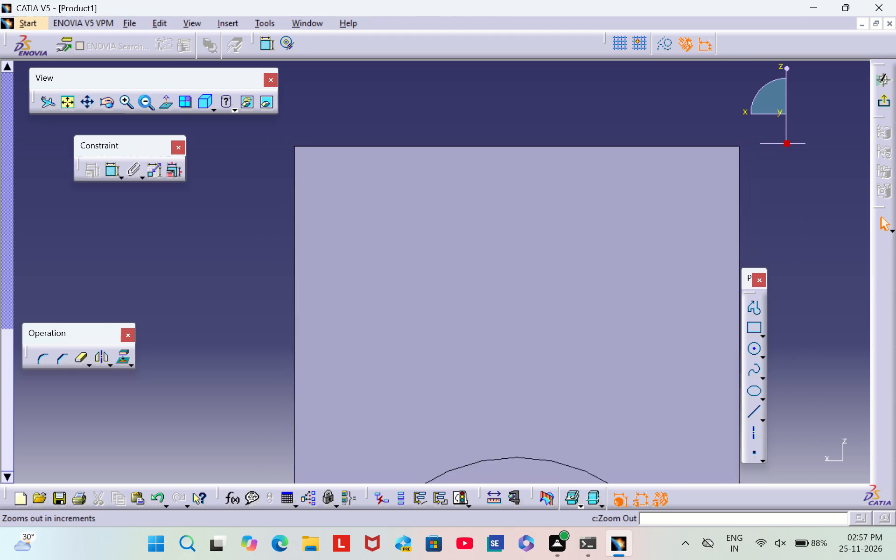
# Sketch a rectangle about 45 mm wide and 32.5 mm high straddling the plate's top edge near its middle.
pyautogui.click(145, 101)
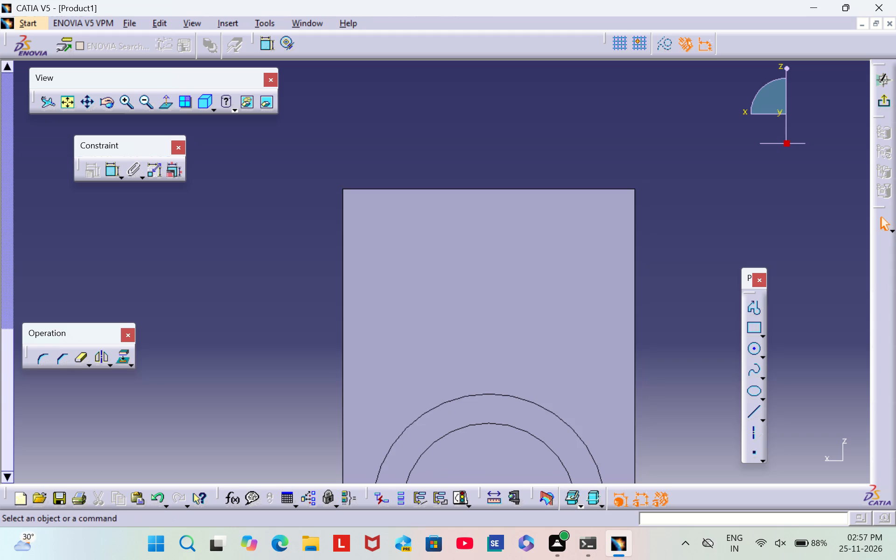
pyautogui.click(148, 99)
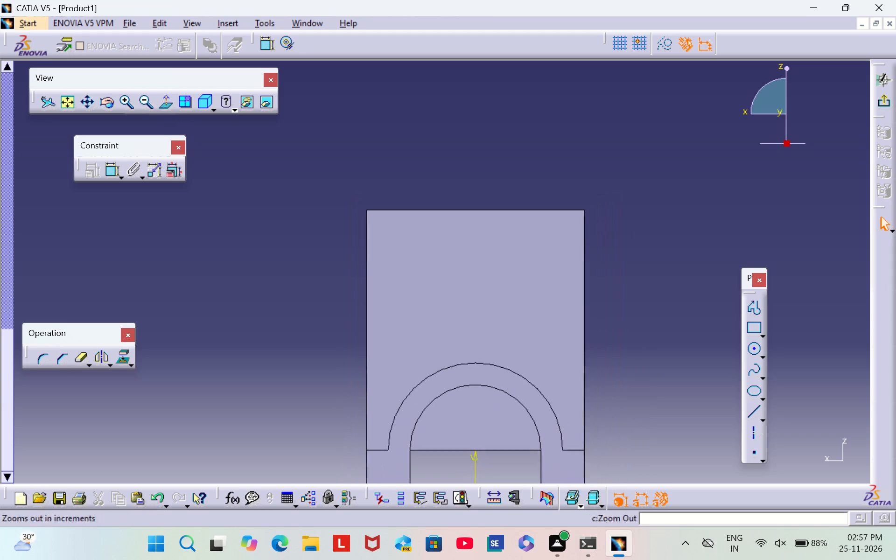
pyautogui.scroll(-1, 442, 250)
pyautogui.moveTo(440, 251); pyautogui.dragTo(436, 223, button='middle')
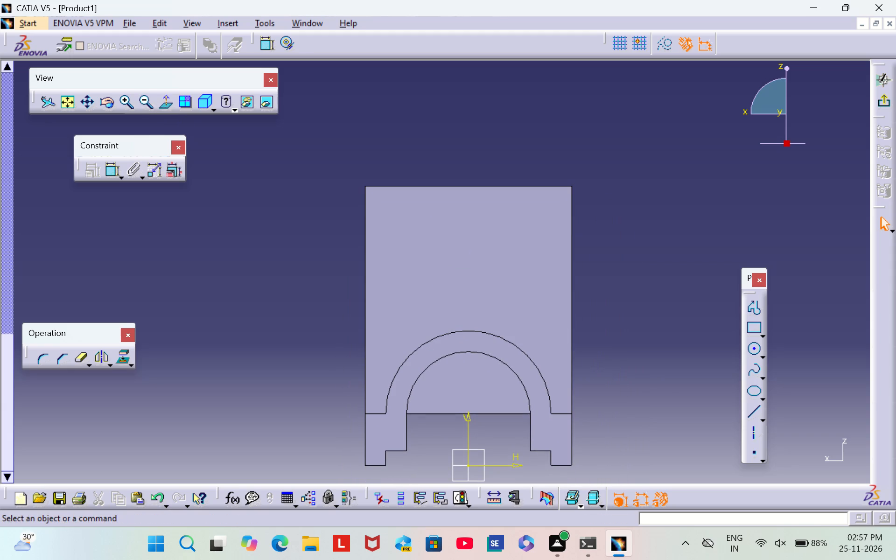
pyautogui.click(752, 322)
pyautogui.click(421, 178)
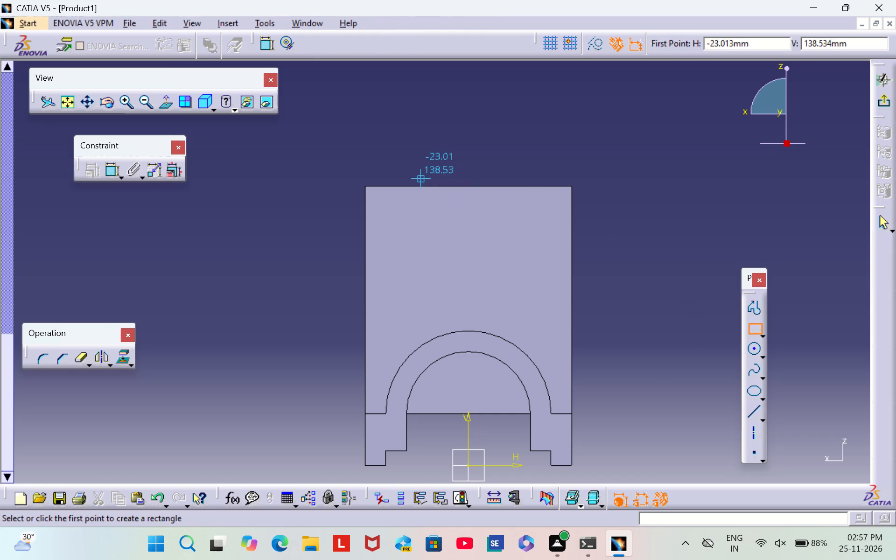
pyautogui.click(514, 247)
pyautogui.click(254, 161)
# Dimension the rectangle's top side and set its width to 30 mm.
pyautogui.click(114, 170)
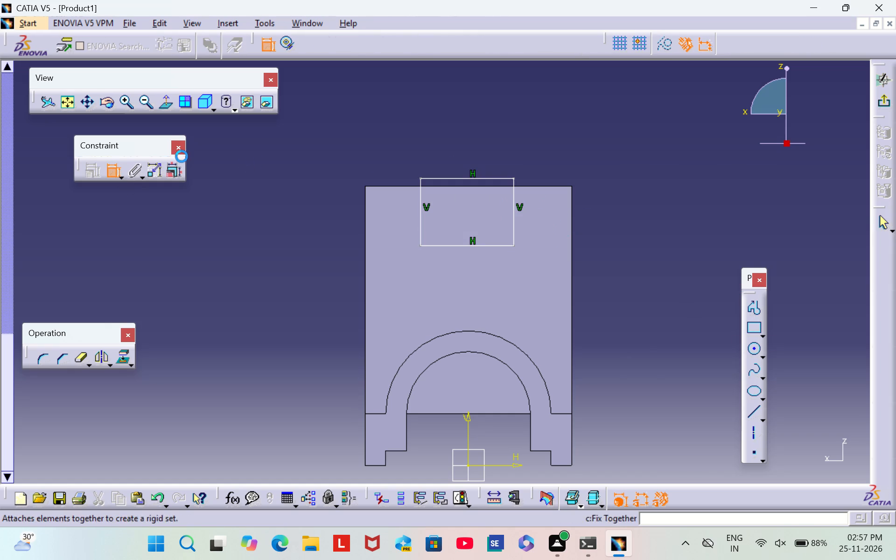
pyautogui.click(449, 179)
pyautogui.click(475, 144)
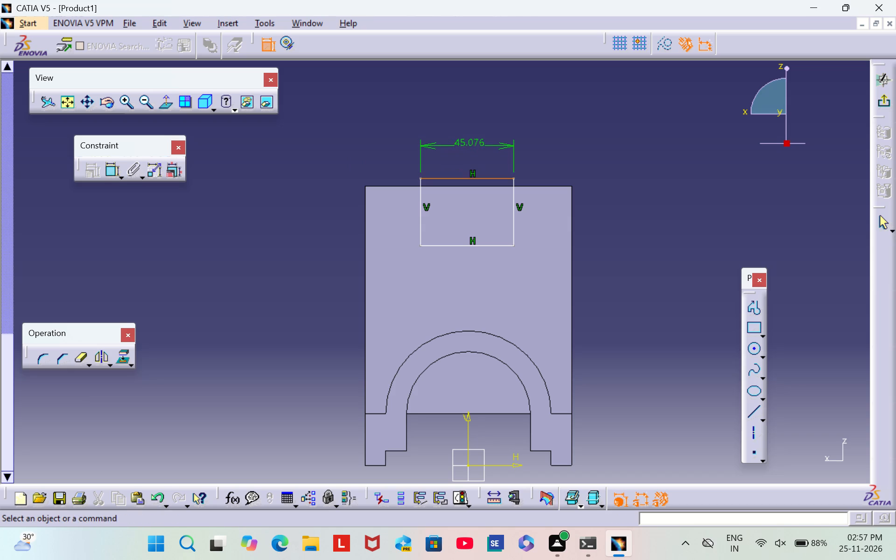
pyautogui.doubleClick(464, 142)
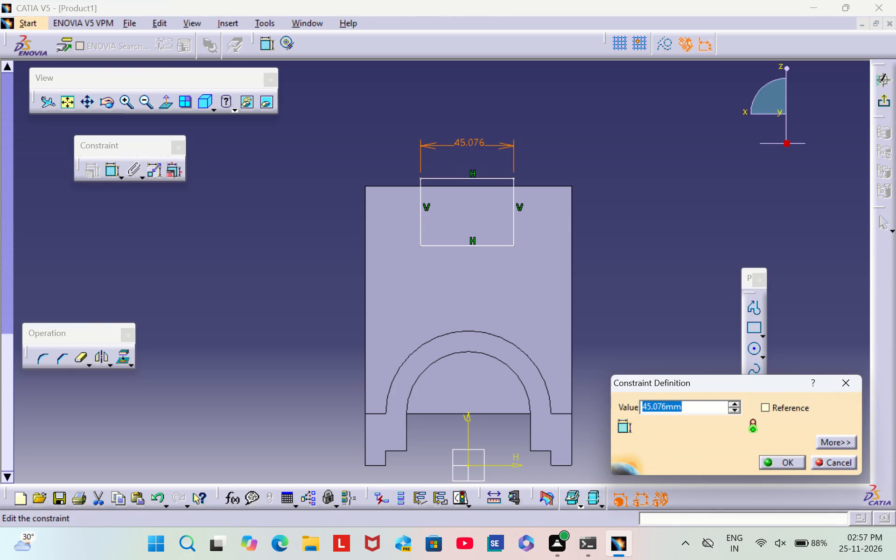
pyautogui.press('BackSpace')
pyautogui.write('30')
pyautogui.press('Return')
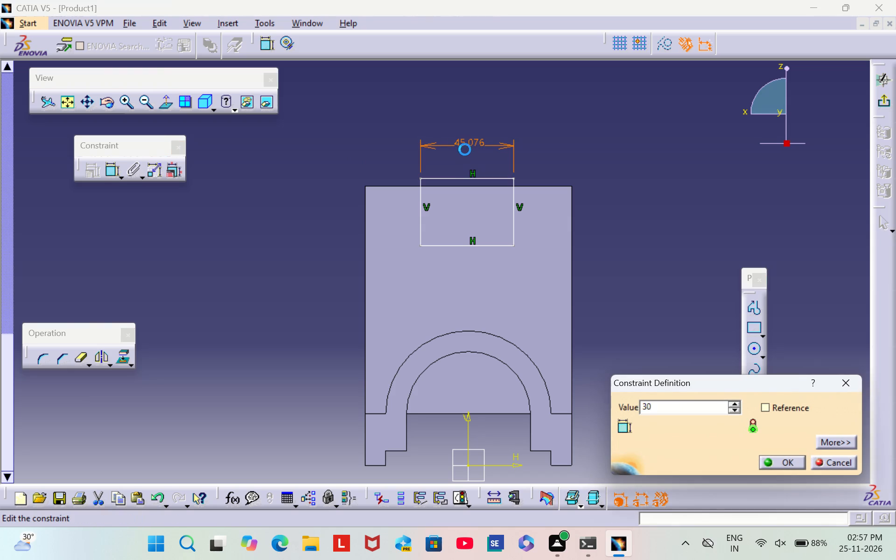
pyautogui.click(372, 82)
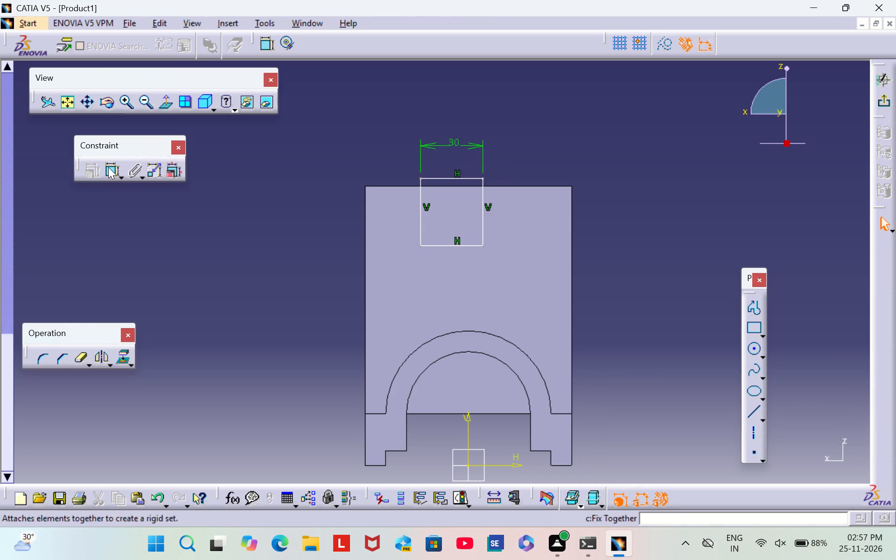
# Dimension the rectangle's vertical side next to the plate's interior and set its height to 25 mm.
pyautogui.doubleClick(108, 166)
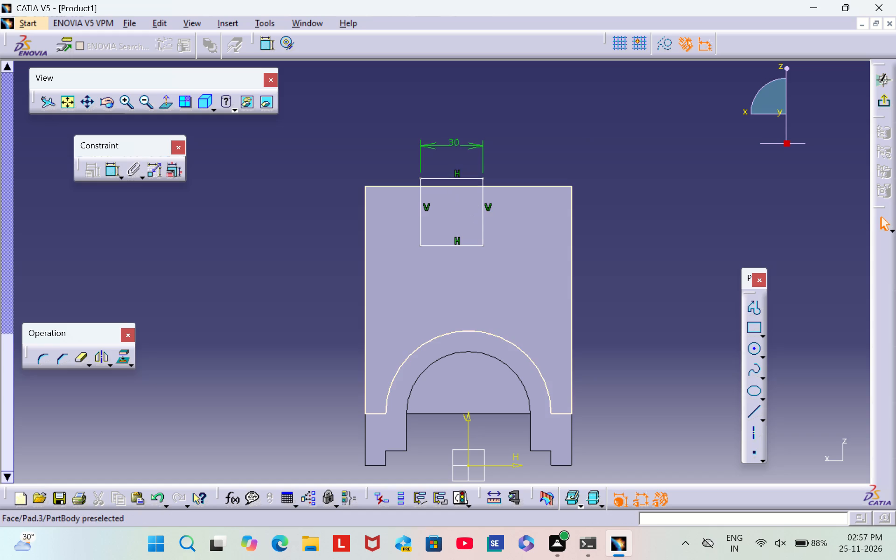
pyautogui.click(485, 187)
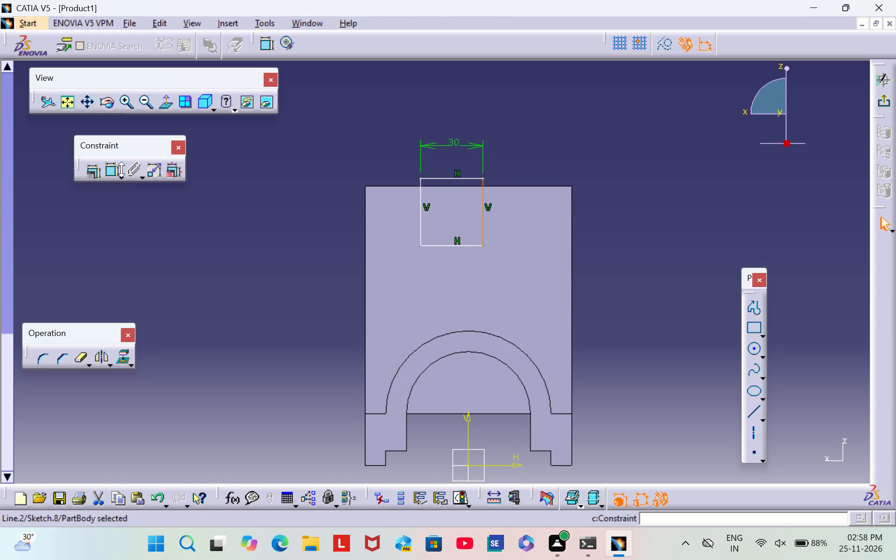
pyautogui.click(111, 169)
pyautogui.click(519, 215)
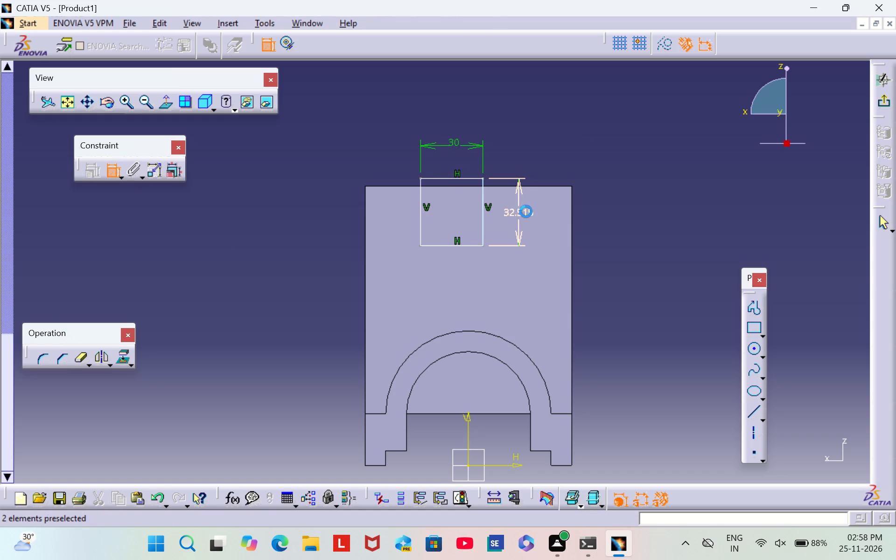
pyautogui.doubleClick(511, 211)
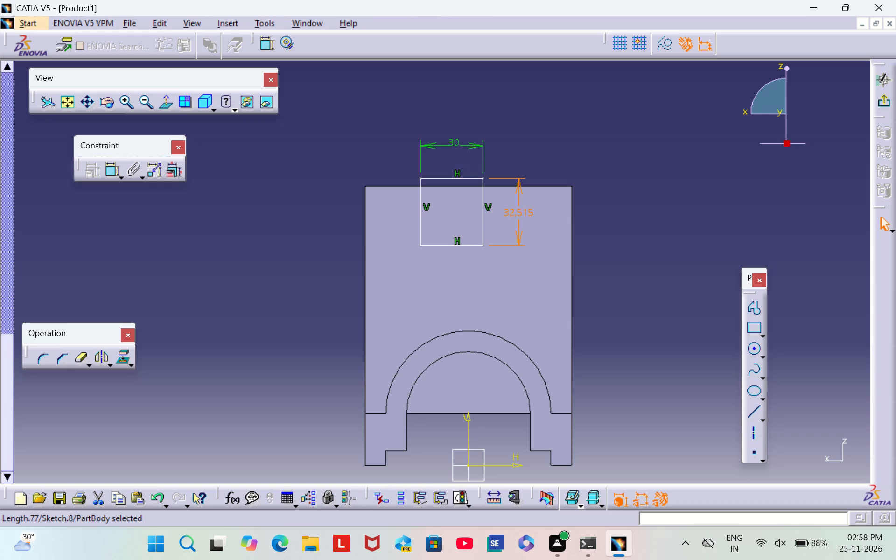
pyautogui.doubleClick(512, 212)
pyautogui.press('BackSpace')
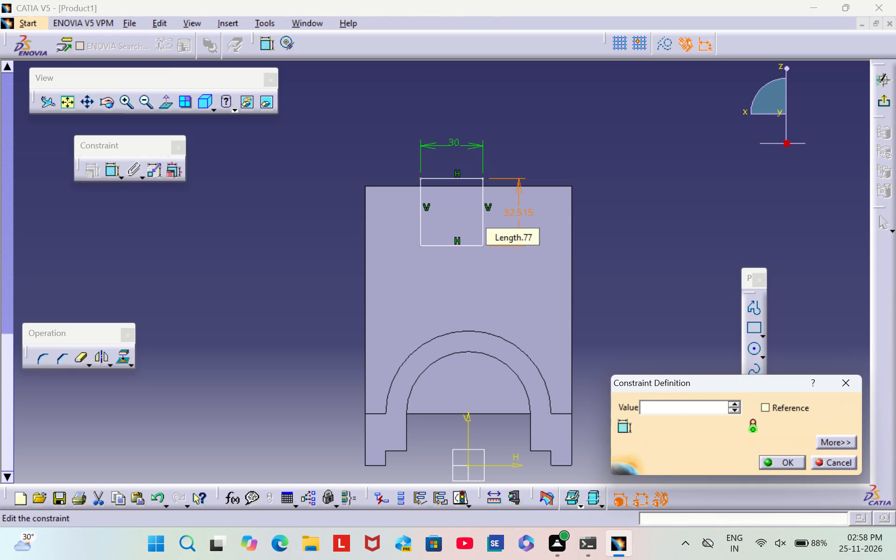
pyautogui.write('25')
pyautogui.press('Return')
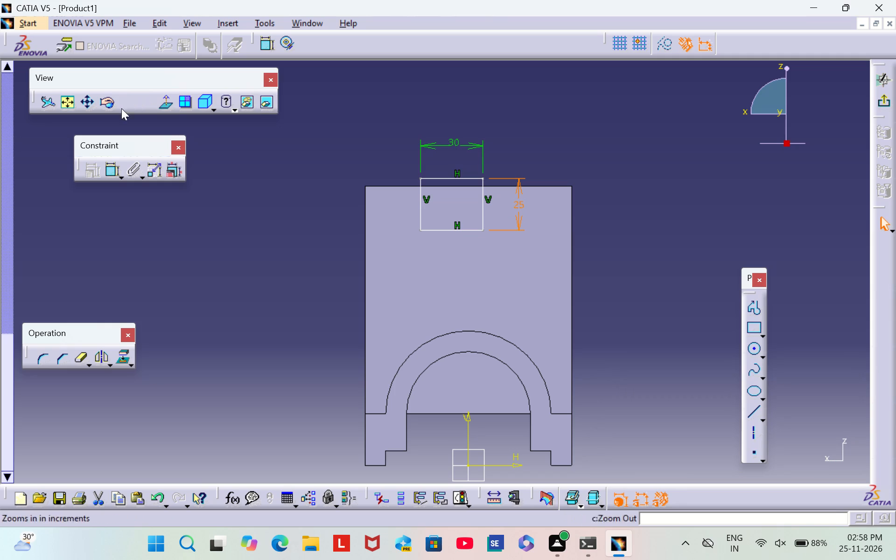
# Make the rectangle's top side coincident with the plate's top edge.
pyautogui.tripleClick(124, 101)
pyautogui.click(124, 101)
pyautogui.moveTo(385, 256); pyautogui.dragTo(376, 361, button='middle')
pyautogui.doubleClick(109, 173)
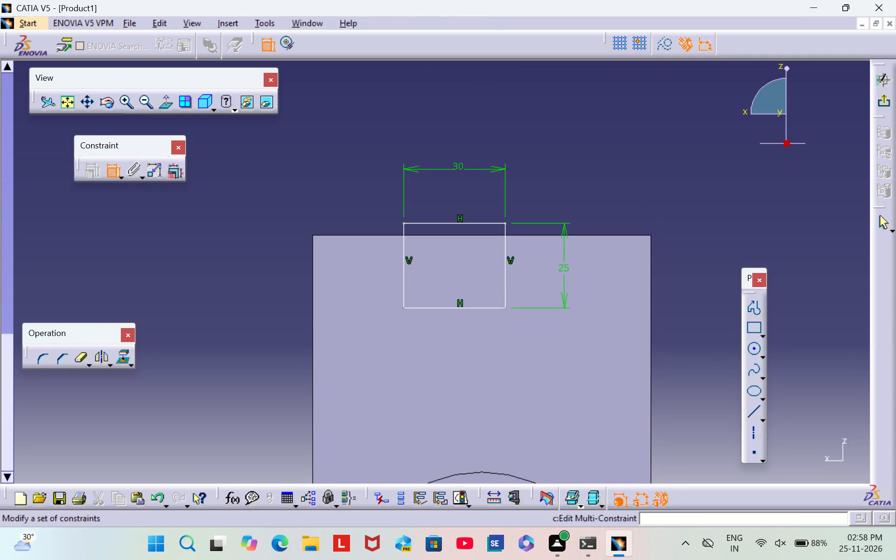
pyautogui.click(440, 222)
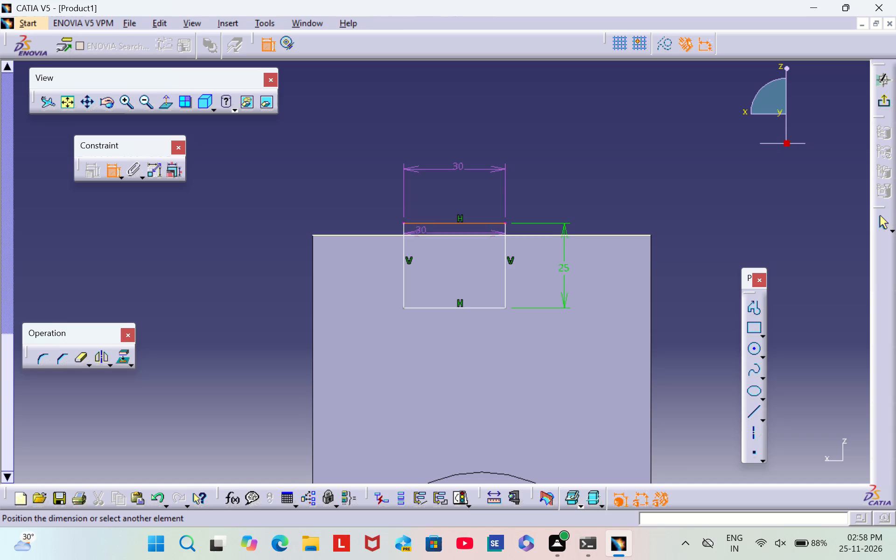
pyautogui.click(419, 234)
pyautogui.rightClick(314, 197)
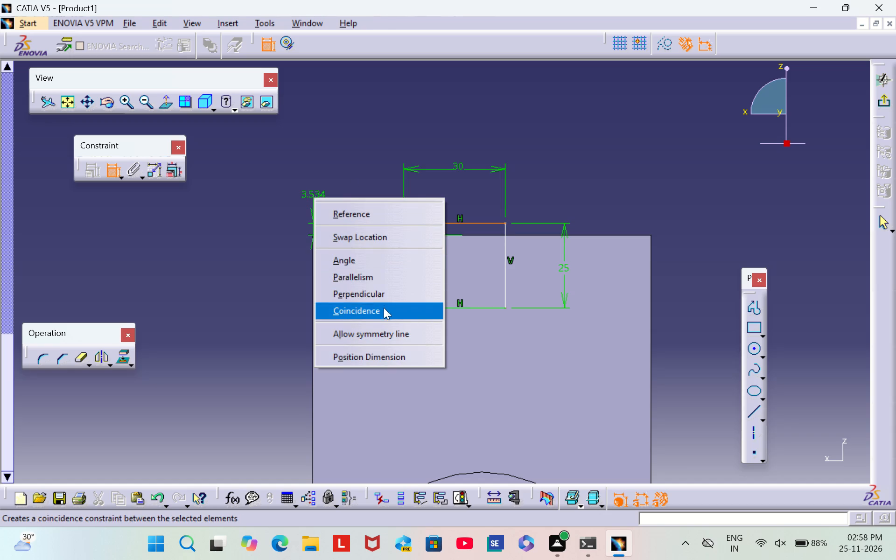
pyautogui.click(384, 311)
# Constrain the rectangle's two vertical sides symmetrically about the sketch's vertical axis and exit the sketch.
pyautogui.moveTo(491, 393); pyautogui.dragTo(466, 292, button='middle')
pyautogui.scroll(-1, 472, 310)
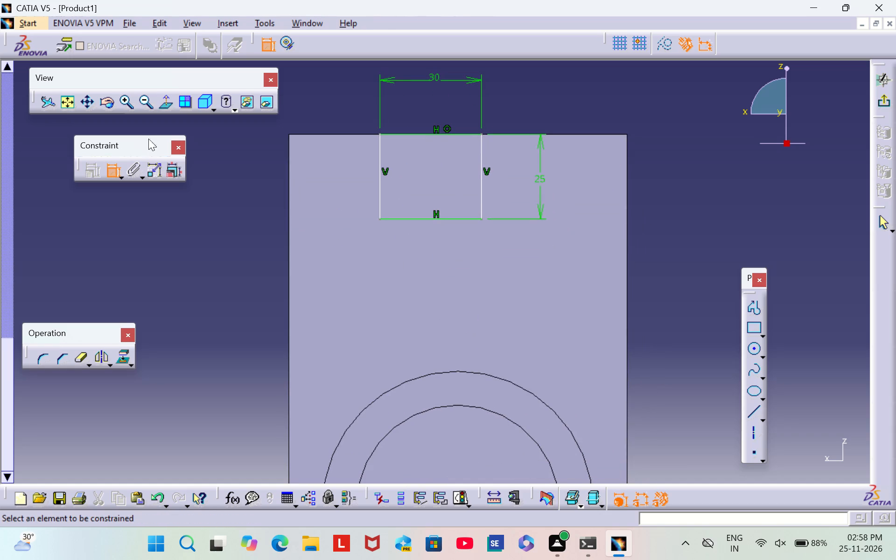
pyautogui.click(147, 104)
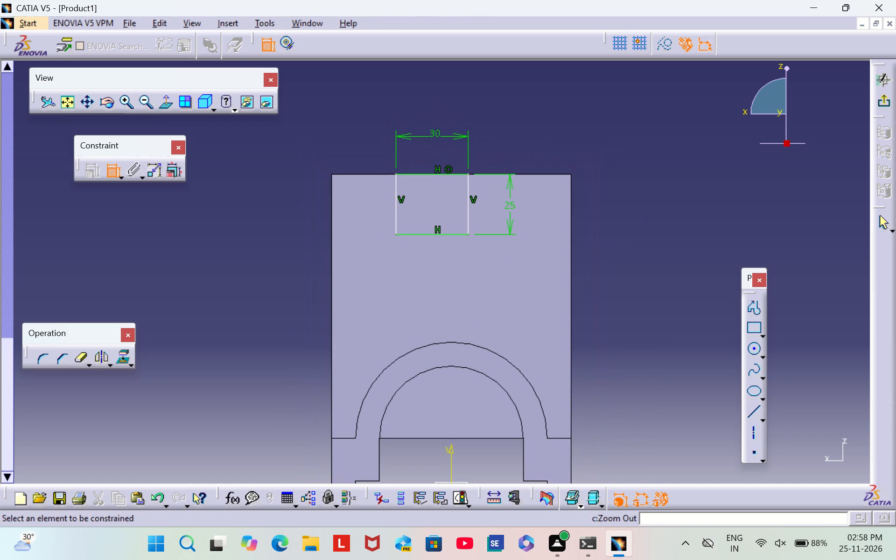
pyautogui.click(394, 199)
pyautogui.click(468, 215)
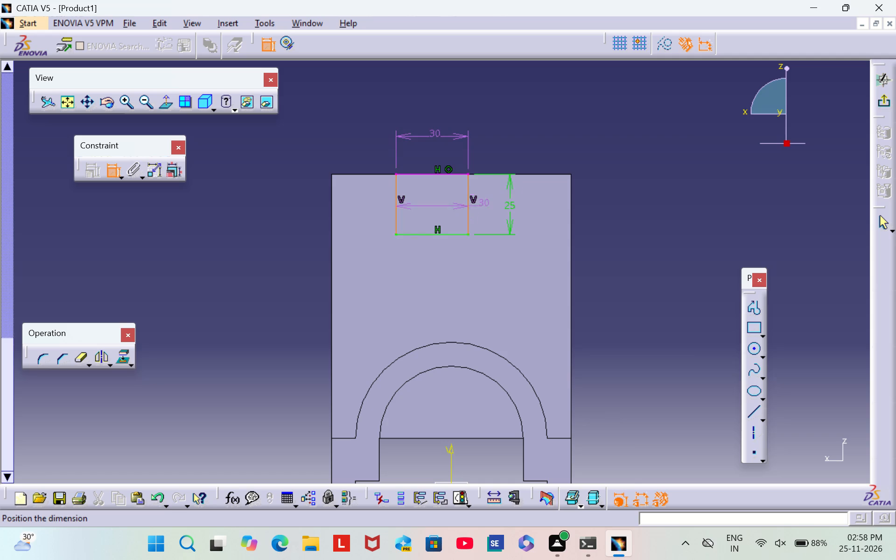
pyautogui.rightClick(553, 190)
pyautogui.click(622, 390)
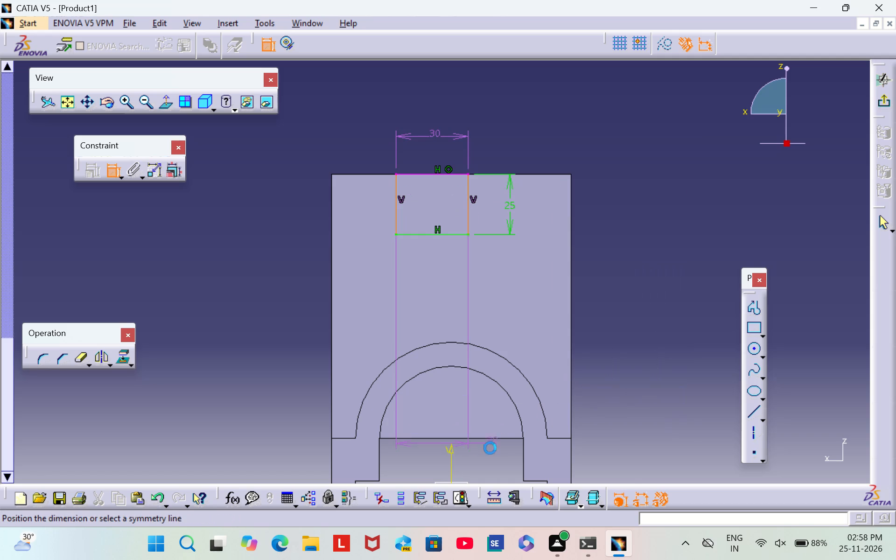
pyautogui.click(447, 454)
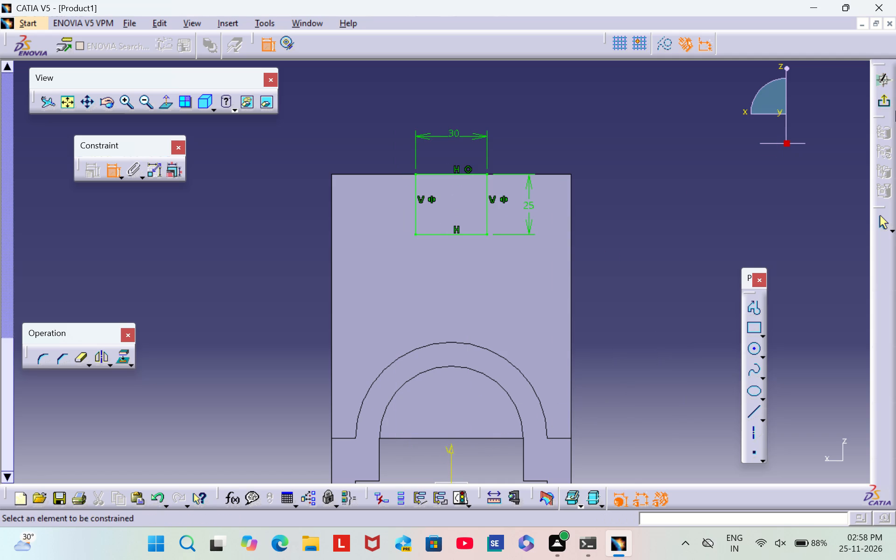
pyautogui.click(882, 101)
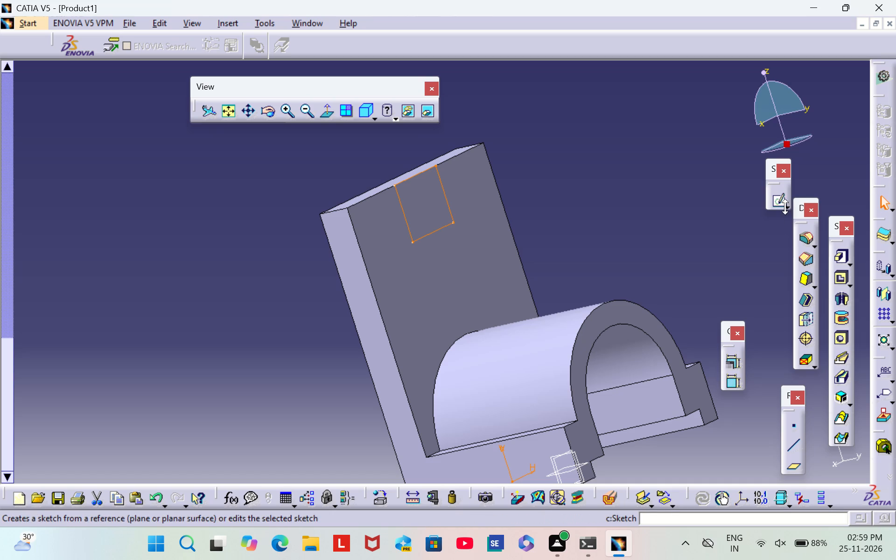
# Cut the rectangular profile through the upright plate as a pocket 15 mm deep.
pyautogui.click(839, 282)
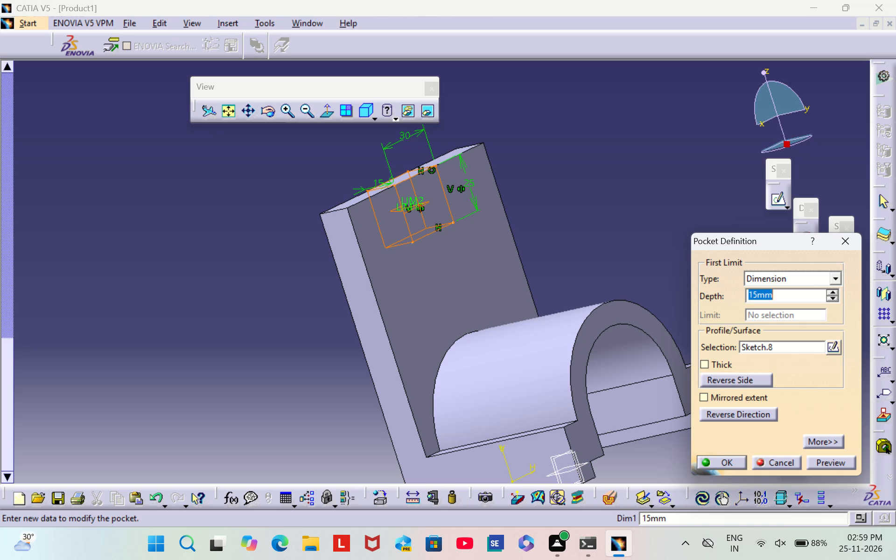
pyautogui.moveTo(277, 225); pyautogui.dragTo(318, 207, button='middle')
pyautogui.moveTo(279, 224); pyautogui.dragTo(318, 207, button='right')
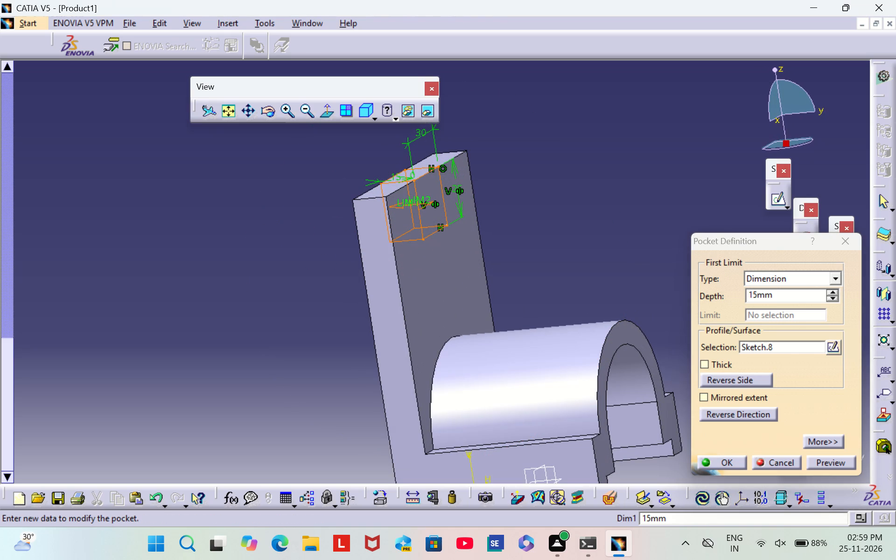
pyautogui.click(729, 459)
pyautogui.click(643, 238)
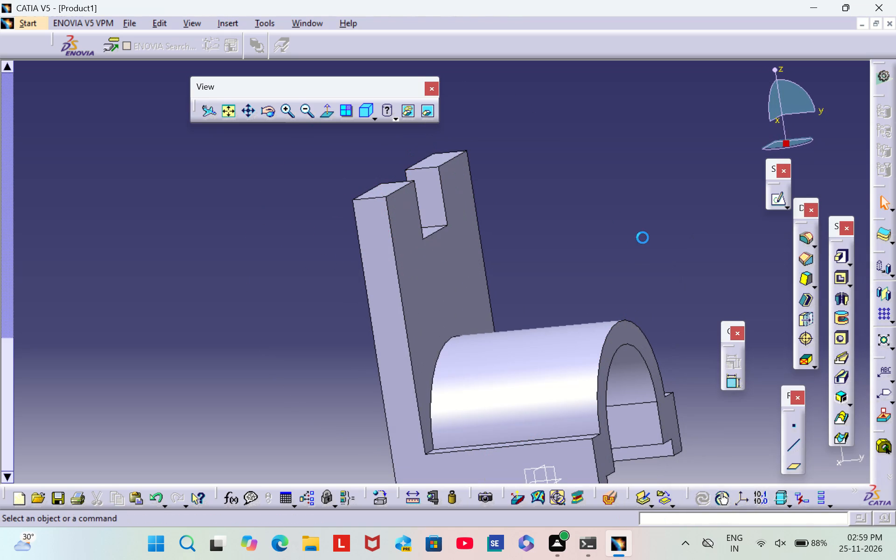
# Start a sketch on the notched plate's inner face, the one the arch runs into.
pyautogui.click(453, 241)
pyautogui.click(781, 203)
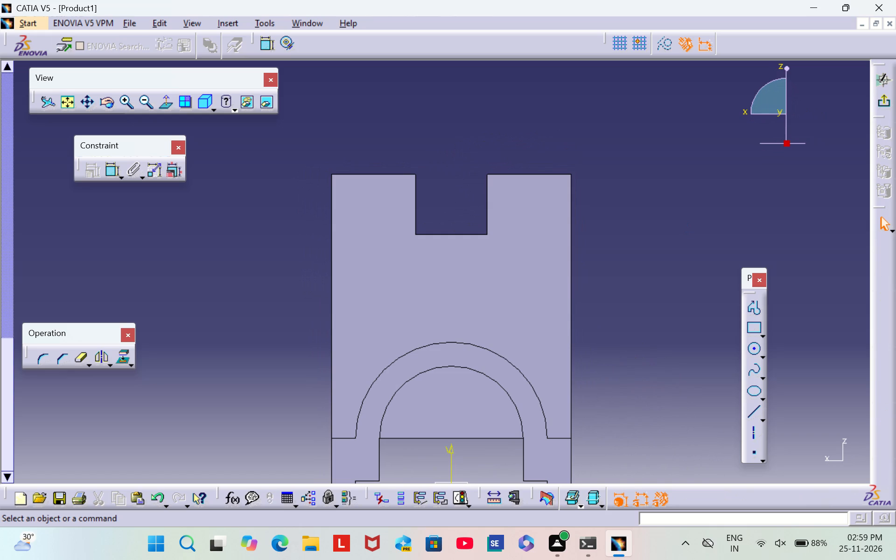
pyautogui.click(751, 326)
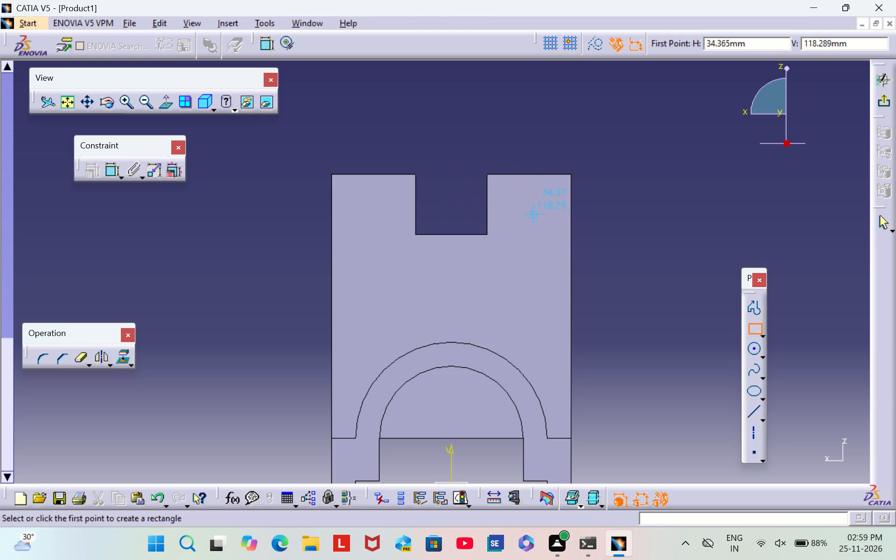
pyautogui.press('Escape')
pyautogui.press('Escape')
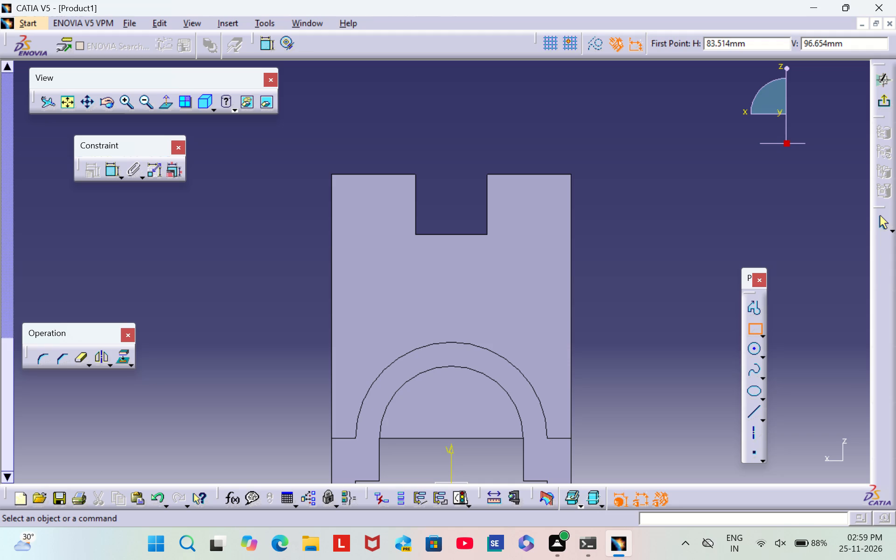
# Sketch a circle, narrower than the notch, centred near the middle of the notch's bottom edge at about H -1.3 mm, V 109.5 mm.
pyautogui.click(755, 351)
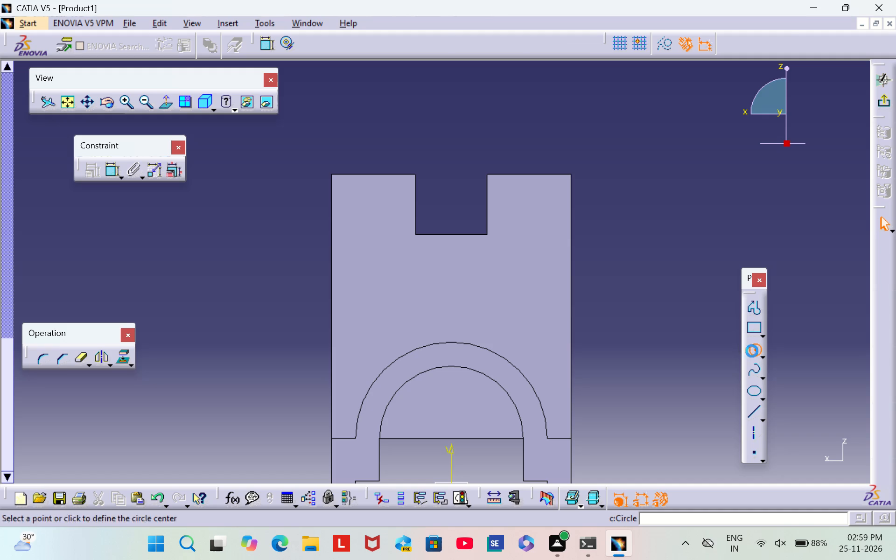
pyautogui.click(448, 235)
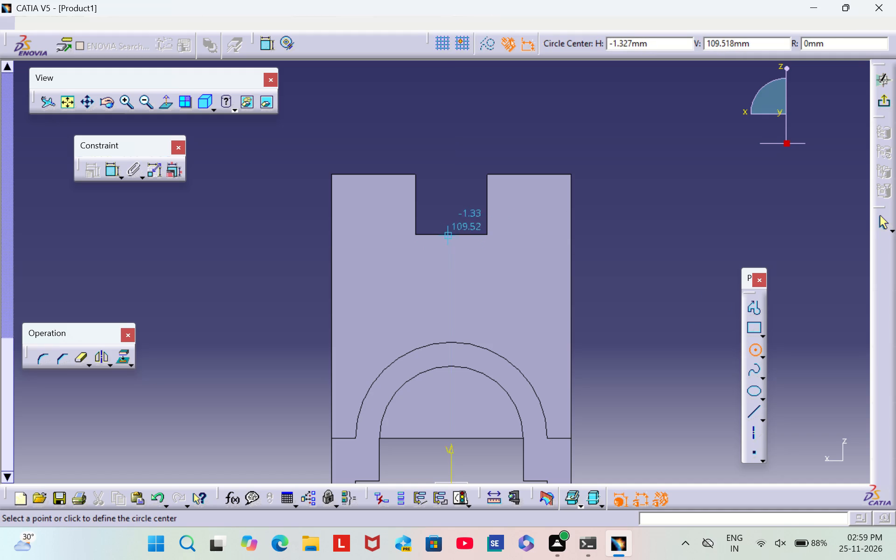
pyautogui.click(457, 210)
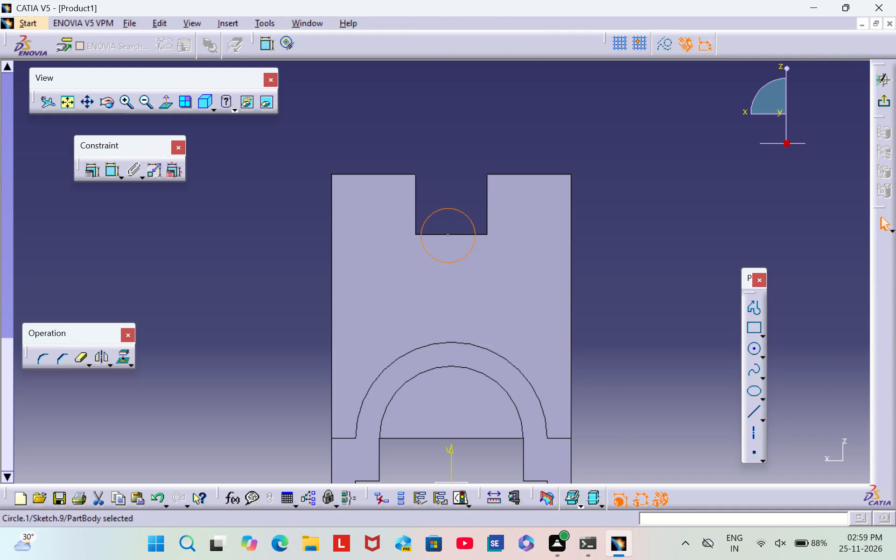
pyautogui.click(493, 124)
# Constrain the circle's centre to coincide with the sketch's vertical axis.
pyautogui.click(115, 172)
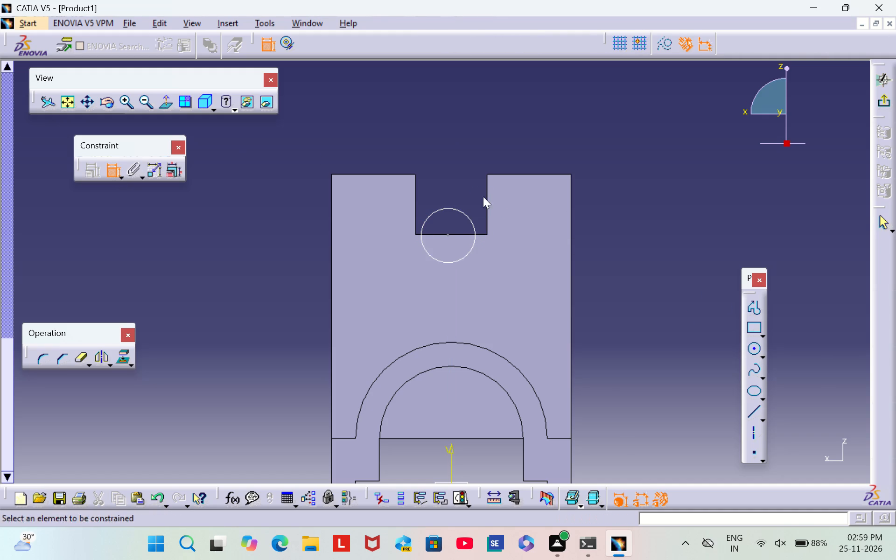
pyautogui.click(447, 234)
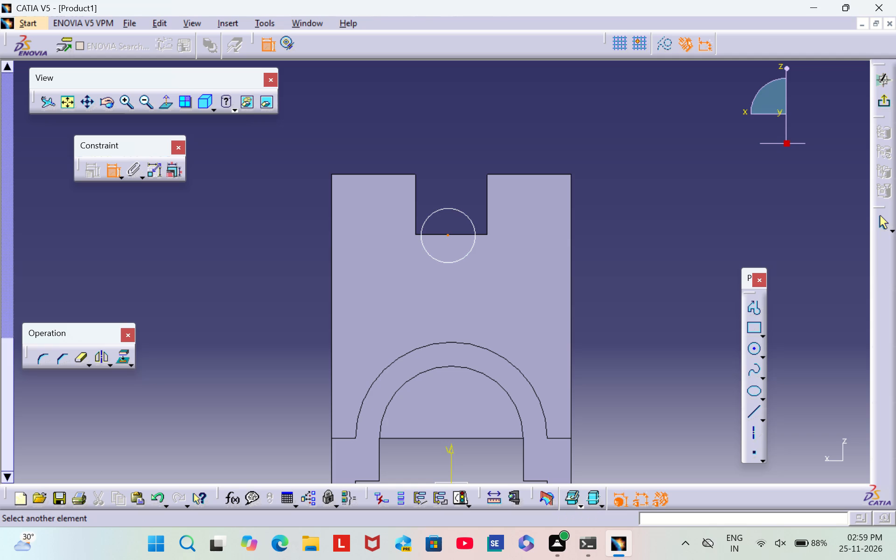
pyautogui.click(453, 452)
pyautogui.rightClick(493, 285)
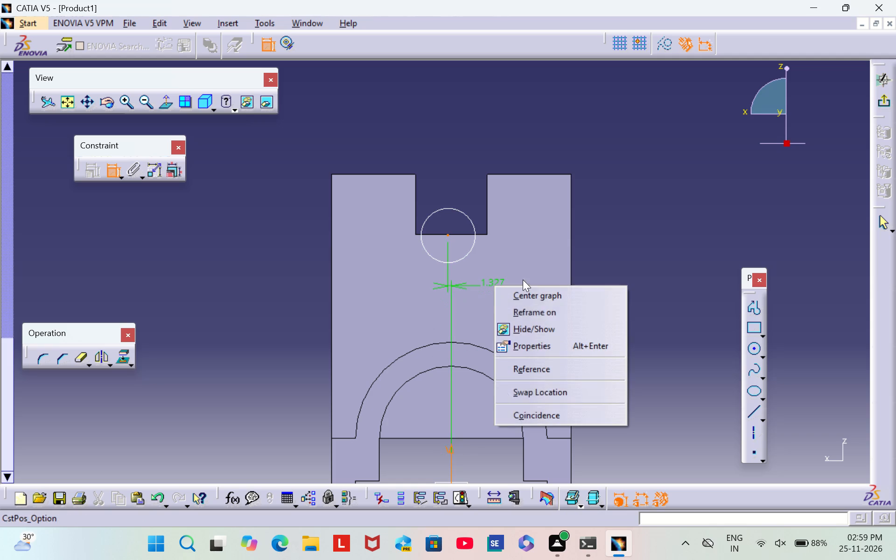
pyautogui.click(541, 415)
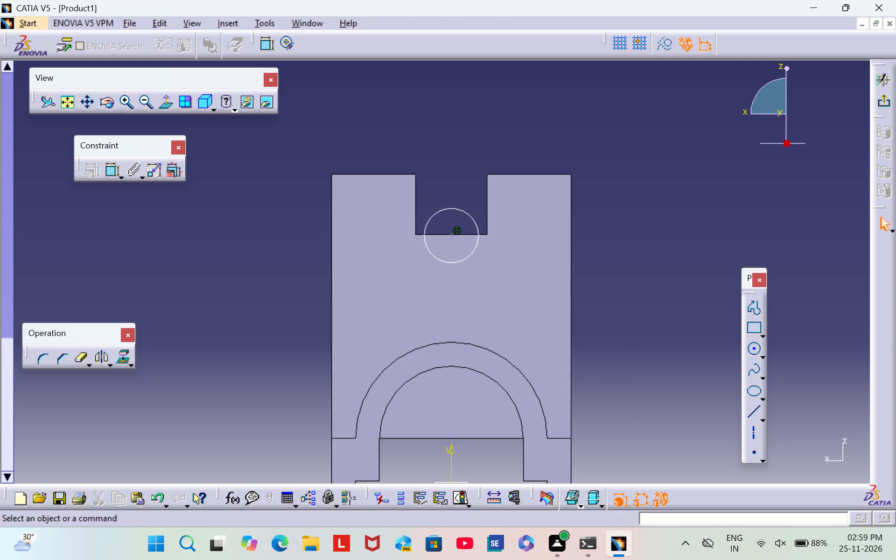
# Dimension the circle by radius instead of diameter, set it to 12 mm, and exit the sketch.
pyautogui.click(107, 173)
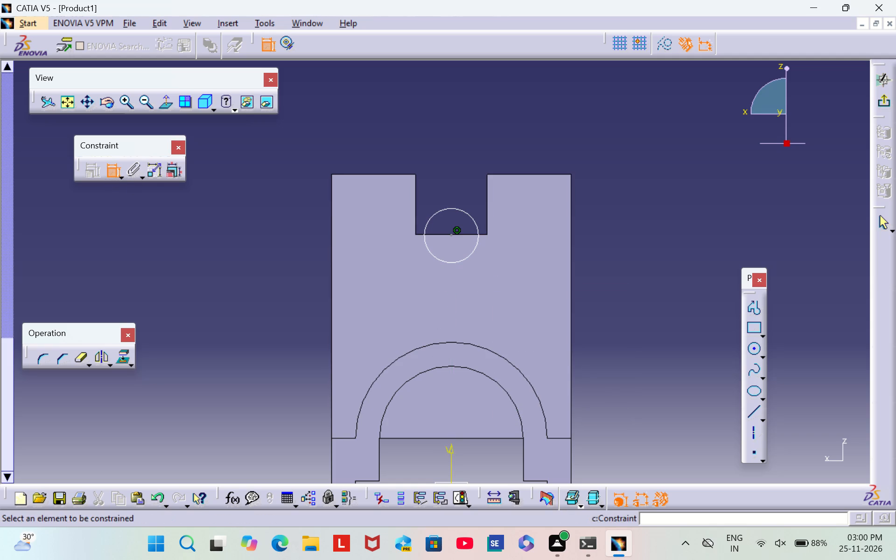
pyautogui.click(461, 259)
pyautogui.click(535, 297)
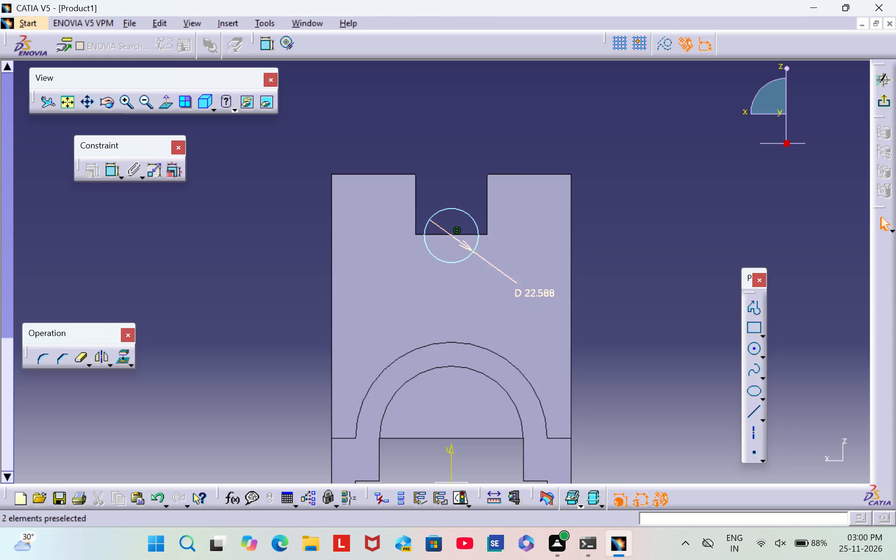
pyautogui.doubleClick(534, 293)
pyautogui.click(691, 425)
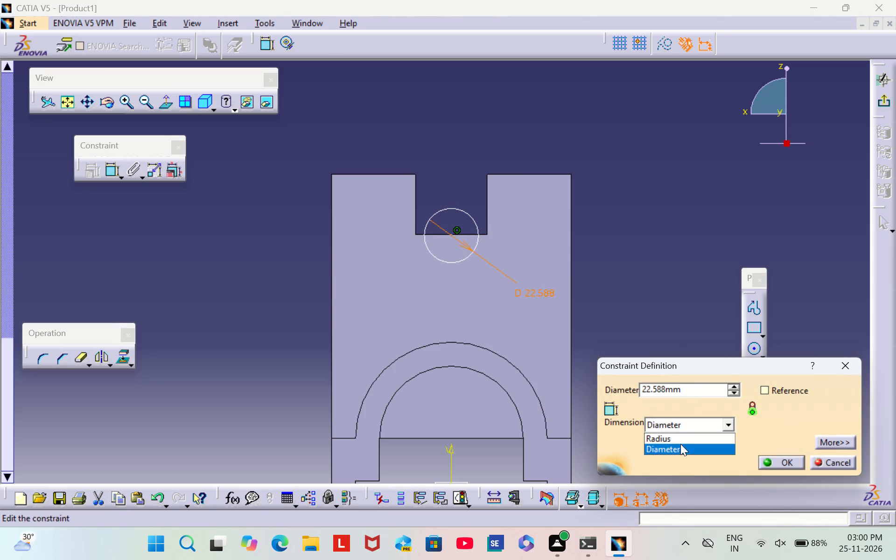
pyautogui.click(680, 437)
pyautogui.click(686, 389)
pyautogui.press('BackSpace')
pyautogui.press('BackSpace')
pyautogui.press('BackSpace')
pyautogui.press('BackSpace')
pyautogui.press('BackSpace')
pyautogui.press('BackSpace')
pyautogui.press('BackSpace')
pyautogui.press('BackSpace')
pyautogui.press('BackSpace')
pyautogui.press('BackSpace')
pyautogui.press('BackSpace')
pyautogui.press('BackSpace')
pyautogui.press('BackSpace')
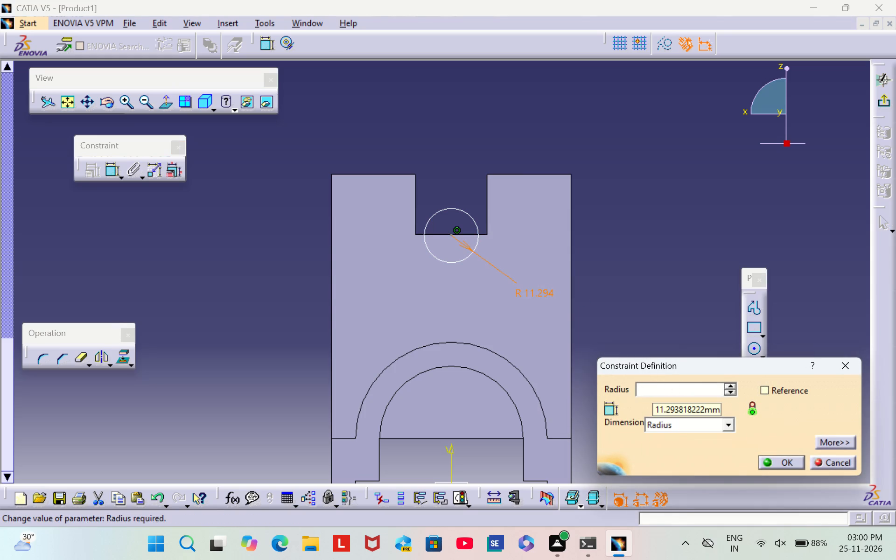
pyautogui.write('12')
pyautogui.press('Return')
pyautogui.click(698, 232)
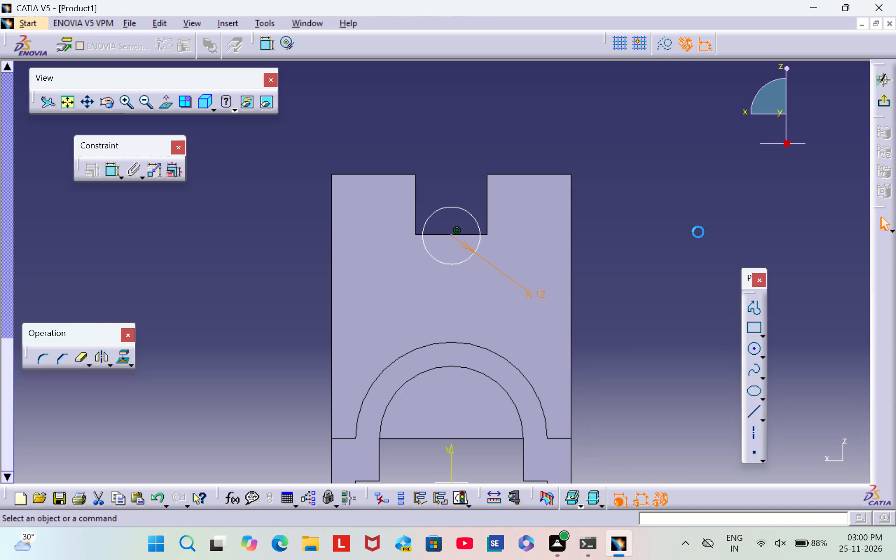
pyautogui.click(882, 105)
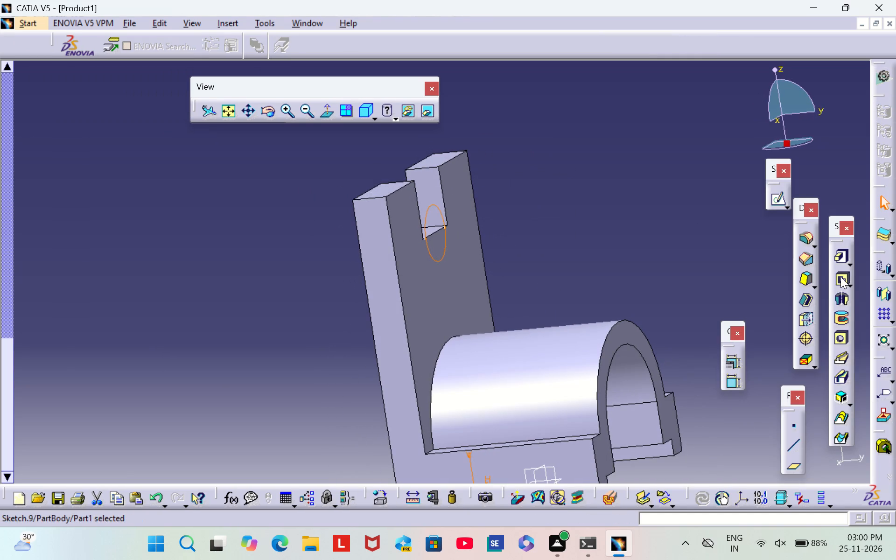
# Cut the circular profile through the upright plate as a pocket 15 mm deep.
pyautogui.click(841, 274)
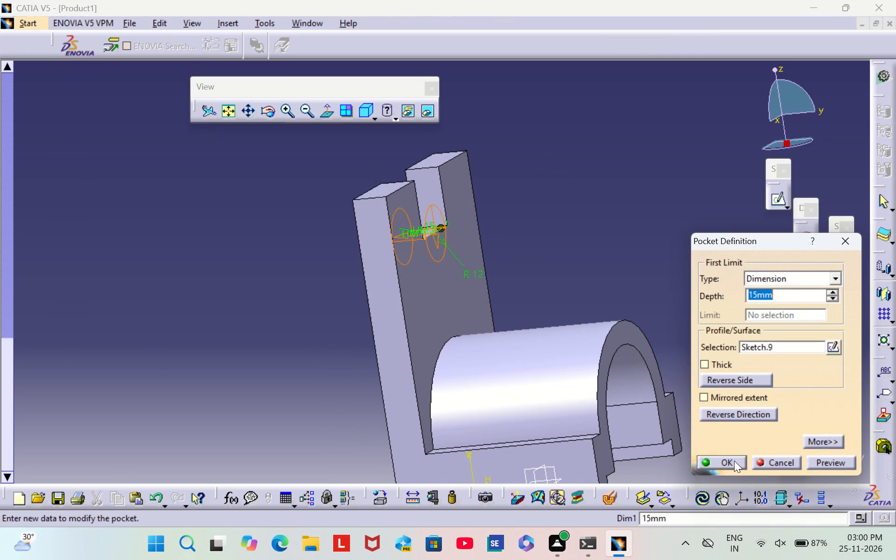
pyautogui.click(732, 459)
pyautogui.click(598, 244)
# Start a sketch on the upright plate's inner face, the one the arch runs into.
pyautogui.moveTo(646, 216); pyautogui.dragTo(630, 223, button='middle')
pyautogui.scroll(-1, 646, 216)
pyautogui.moveTo(646, 215); pyautogui.dragTo(630, 223, button='right')
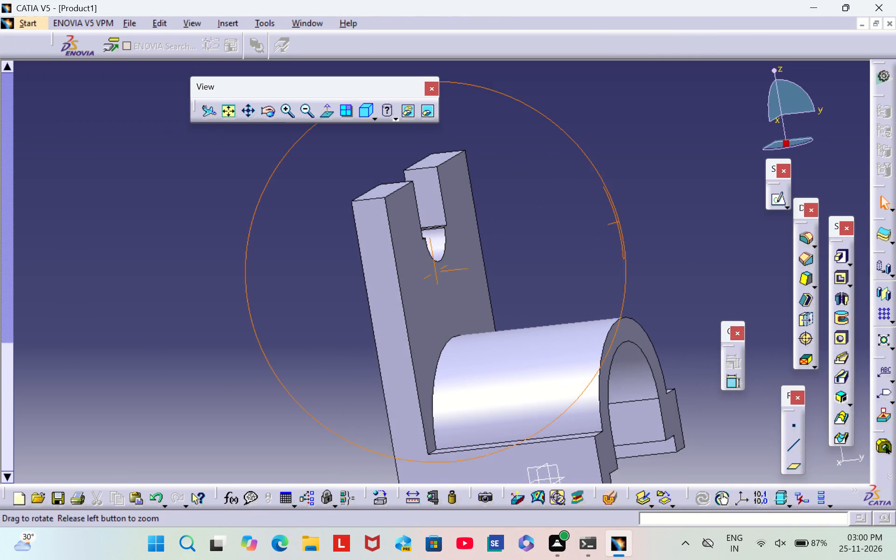
pyautogui.moveTo(630, 223); pyautogui.dragTo(460, 315, button='middle')
pyautogui.moveTo(630, 223); pyautogui.dragTo(460, 315, button='right')
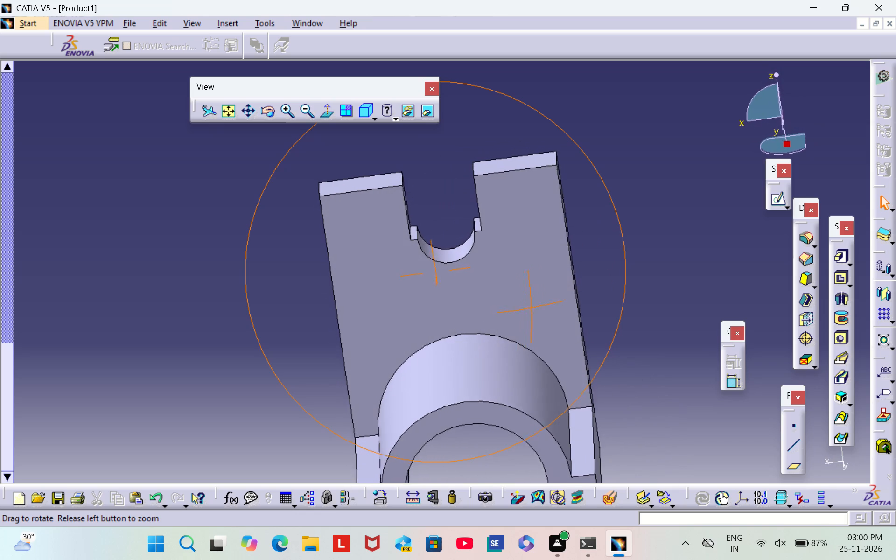
pyautogui.moveTo(460, 315); pyautogui.dragTo(517, 271, button='right')
pyautogui.moveTo(460, 315); pyautogui.dragTo(517, 267, button='middle')
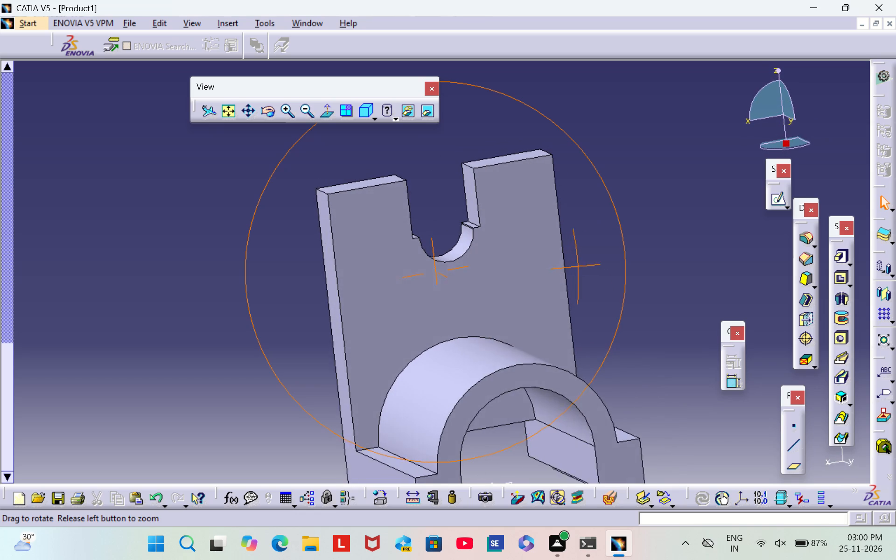
pyautogui.moveTo(517, 267); pyautogui.dragTo(517, 265, button='middle')
pyautogui.click(303, 119)
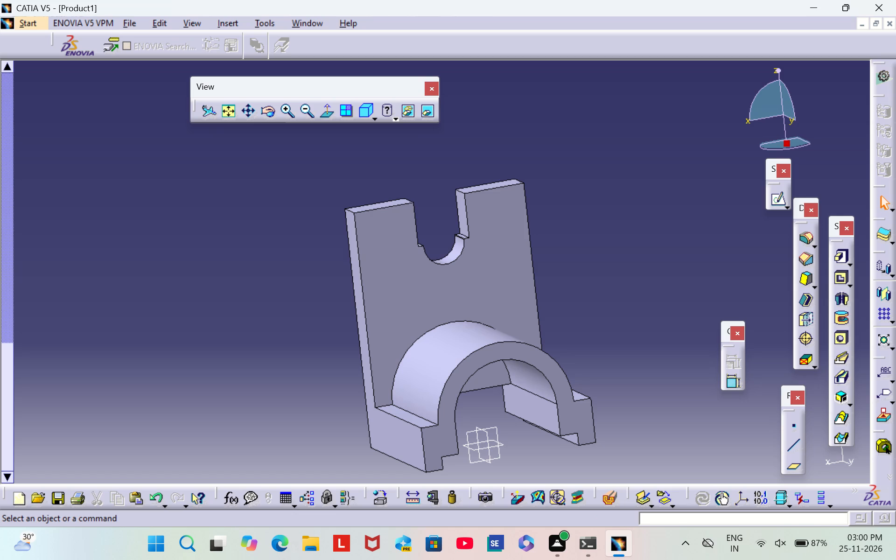
pyautogui.moveTo(597, 301); pyautogui.dragTo(596, 279, button='middle')
pyautogui.click(466, 267)
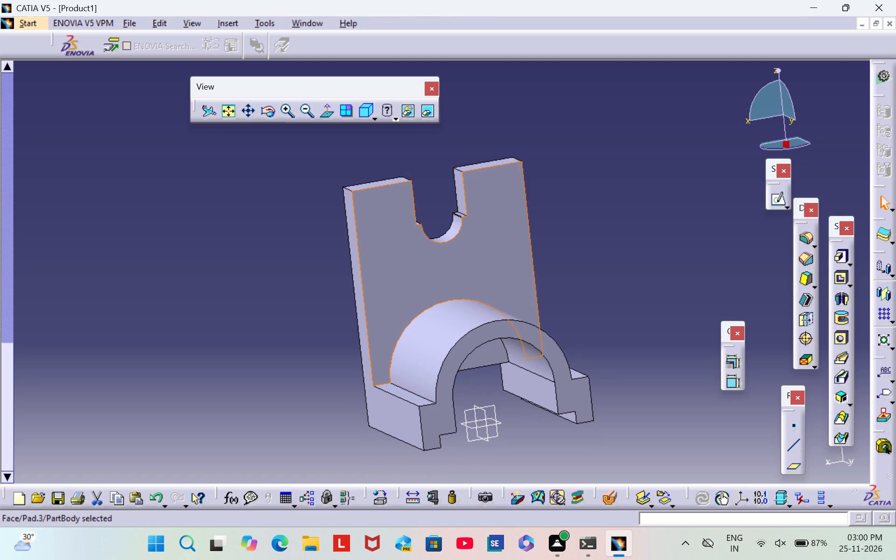
pyautogui.click(777, 202)
# Sketch two circles of about 9 mm radius near the plate's upper corners, one on each side of the notch, centred level at about V 121.6 mm.
pyautogui.moveTo(609, 202); pyautogui.dragTo(636, 245, button='middle')
pyautogui.scroll(-1, 636, 245)
pyautogui.moveTo(636, 245); pyautogui.dragTo(637, 246, button='middle')
pyautogui.click(754, 351)
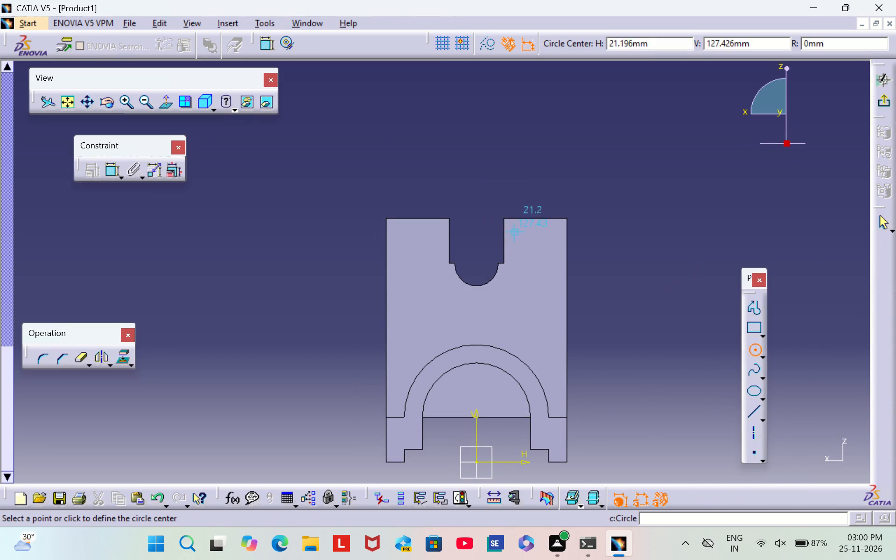
pyautogui.click(405, 243)
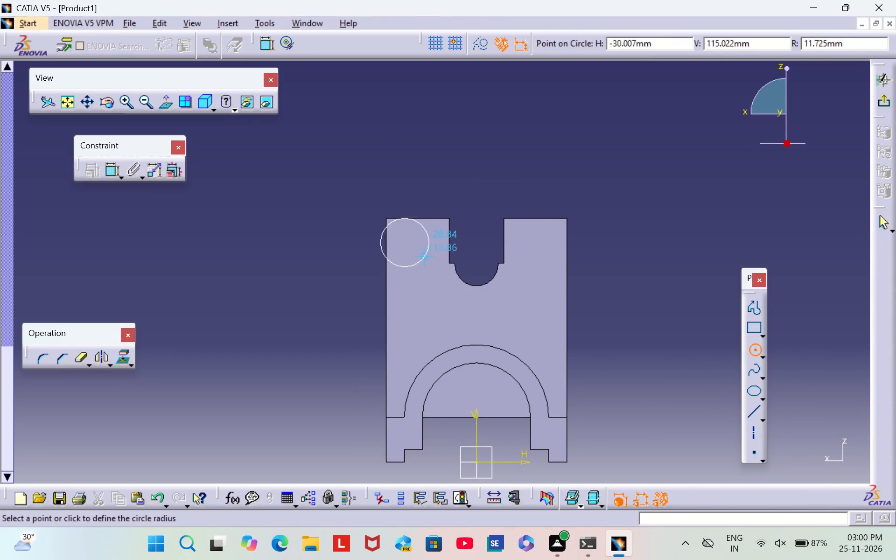
pyautogui.click(419, 247)
pyautogui.click(493, 130)
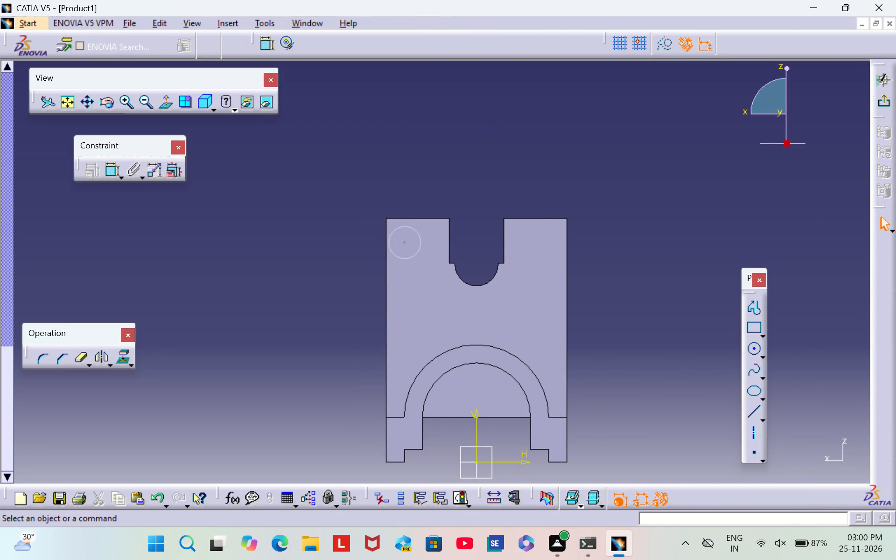
pyautogui.click(759, 352)
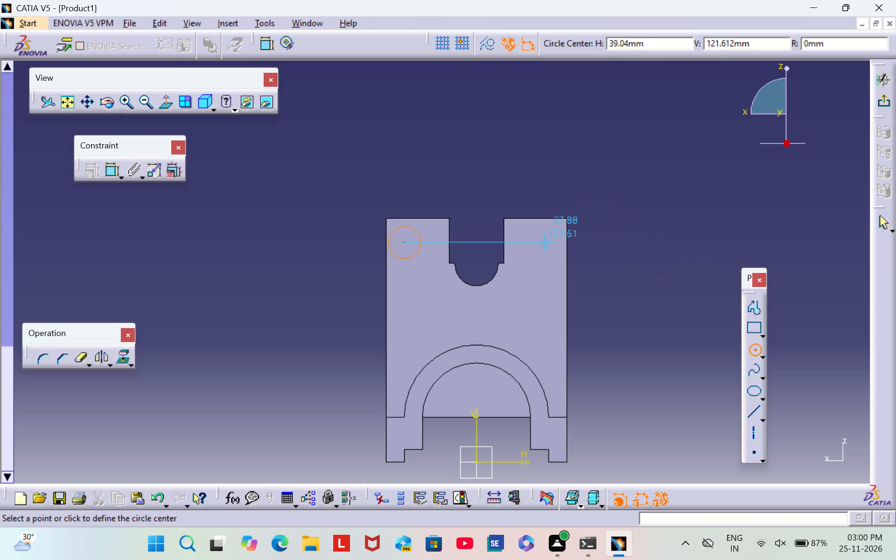
pyautogui.click(540, 242)
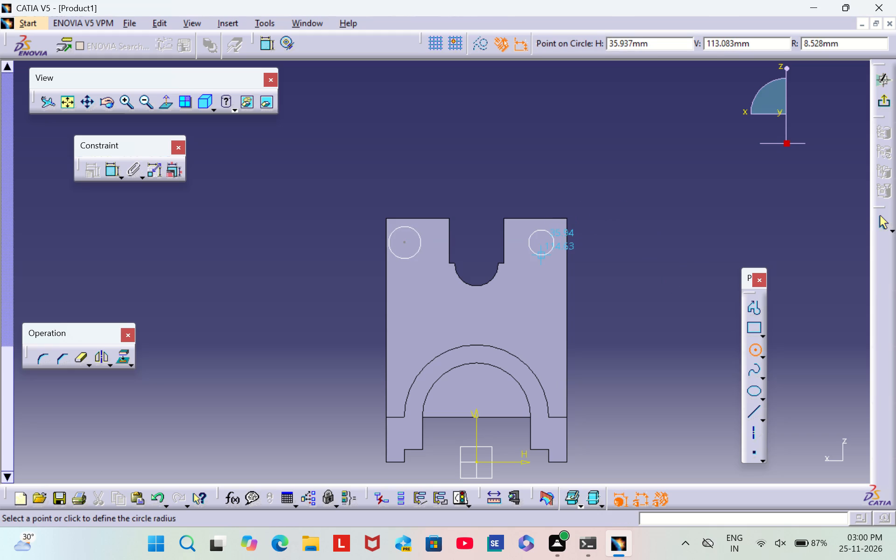
pyautogui.click(541, 259)
# Dimension the circle on the positive-H side of the notch with a radius of 5 mm.
pyautogui.click(112, 171)
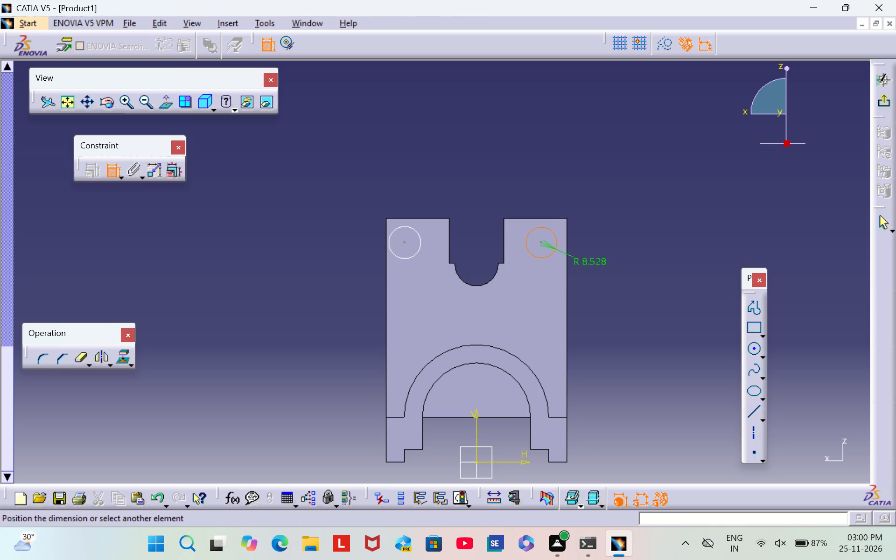
pyautogui.click(591, 263)
pyautogui.doubleClick(595, 261)
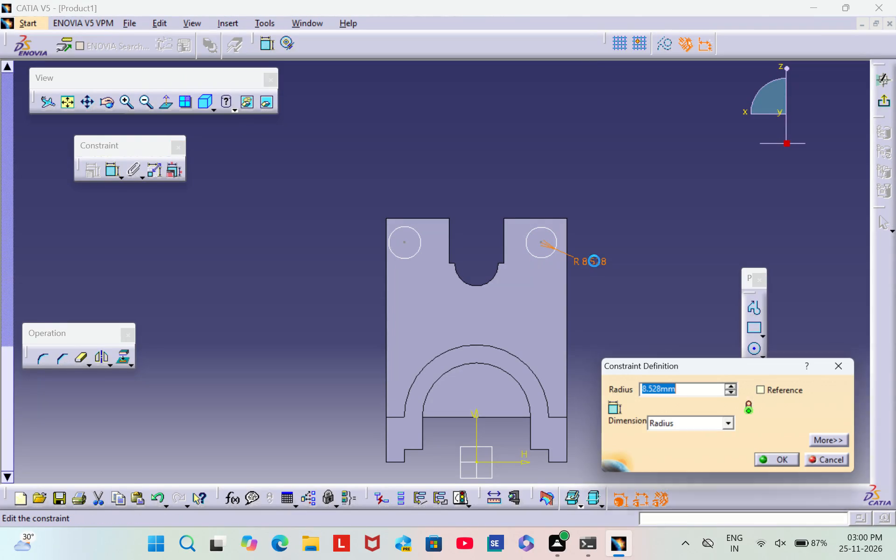
pyautogui.press('BackSpace')
pyautogui.press('5')
pyautogui.press('Return')
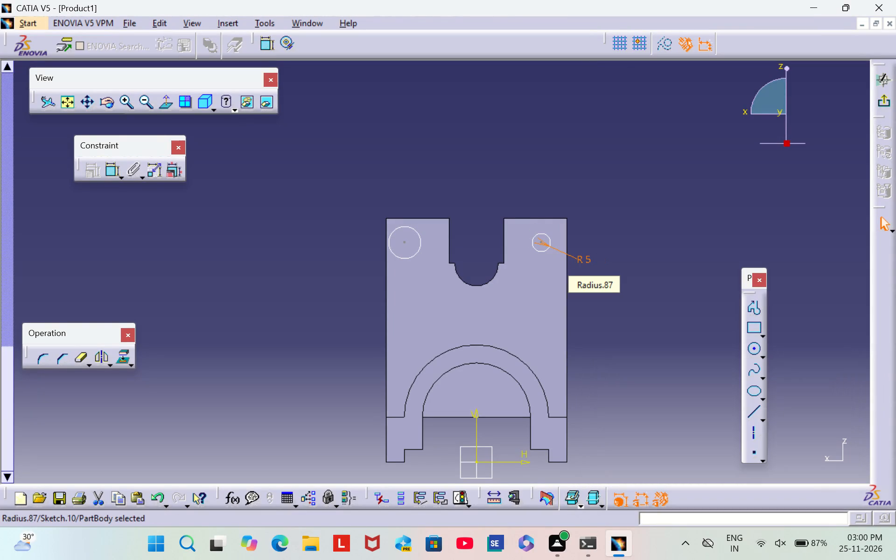
pyautogui.click(696, 177)
# Dimension the circle on the negative-H side of the notch with a radius of 5 mm.
pyautogui.click(113, 168)
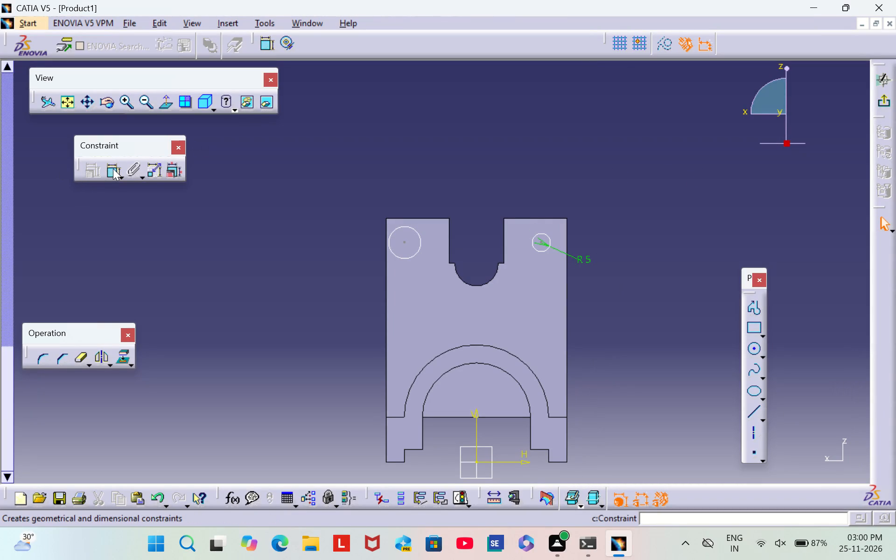
pyautogui.click(416, 252)
pyautogui.click(421, 294)
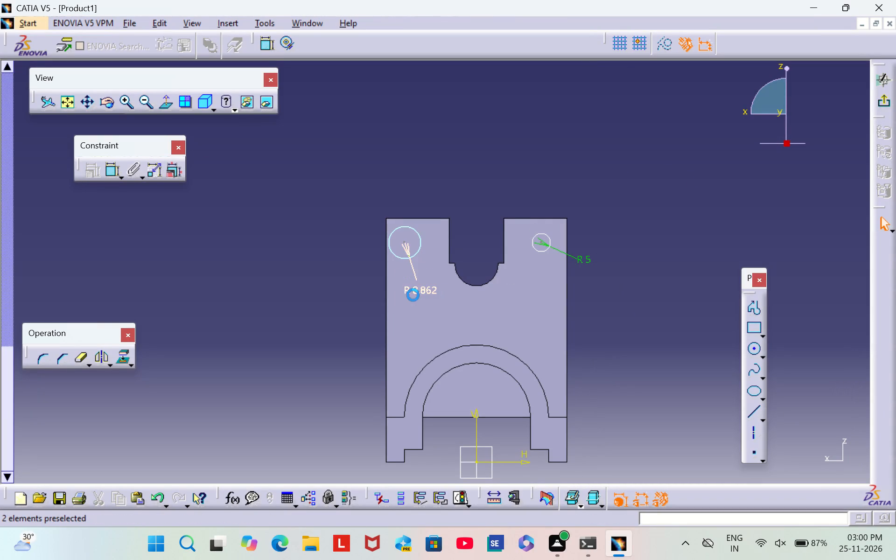
pyautogui.doubleClick(426, 289)
pyautogui.press('BackSpace')
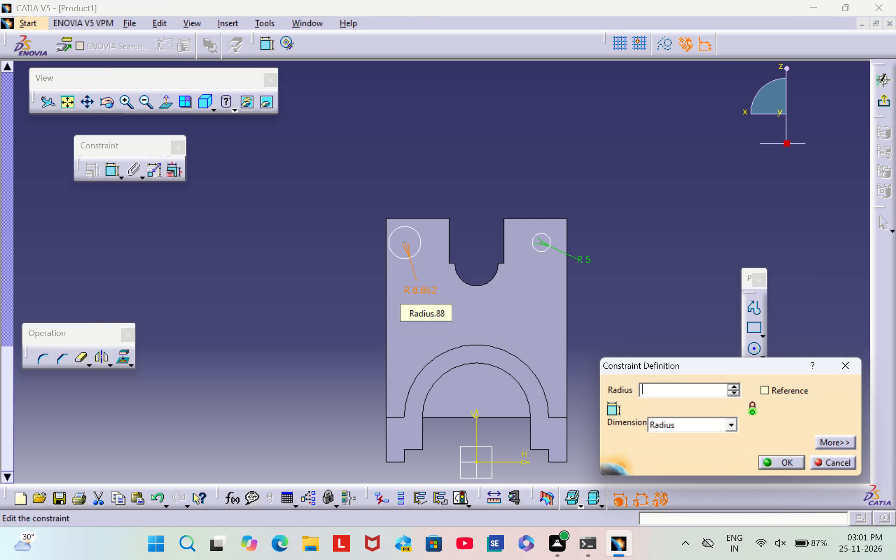
pyautogui.press('5')
pyautogui.press('Return')
pyautogui.click(677, 194)
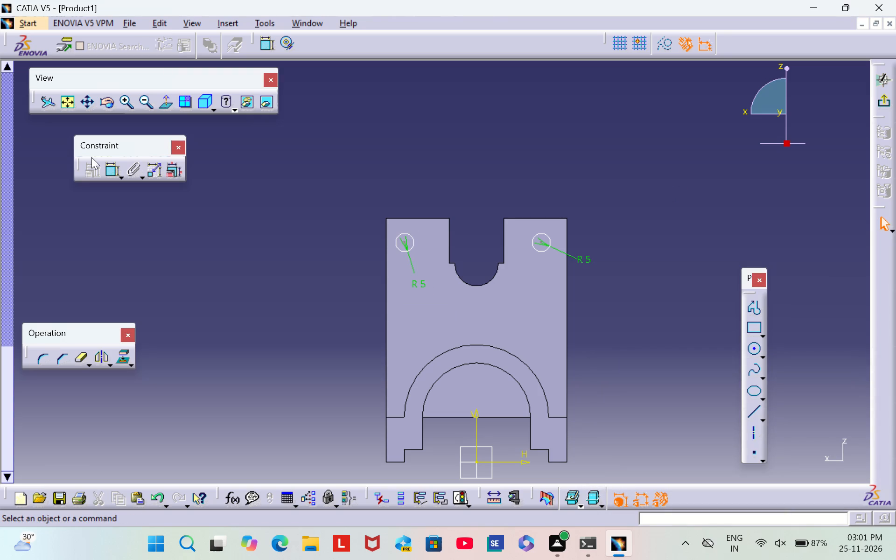
# Dimension the positive-H circle's centre at 30 mm from the sketch's vertical axis.
pyautogui.click(128, 97)
pyautogui.moveTo(238, 275); pyautogui.dragTo(203, 211, button='middle')
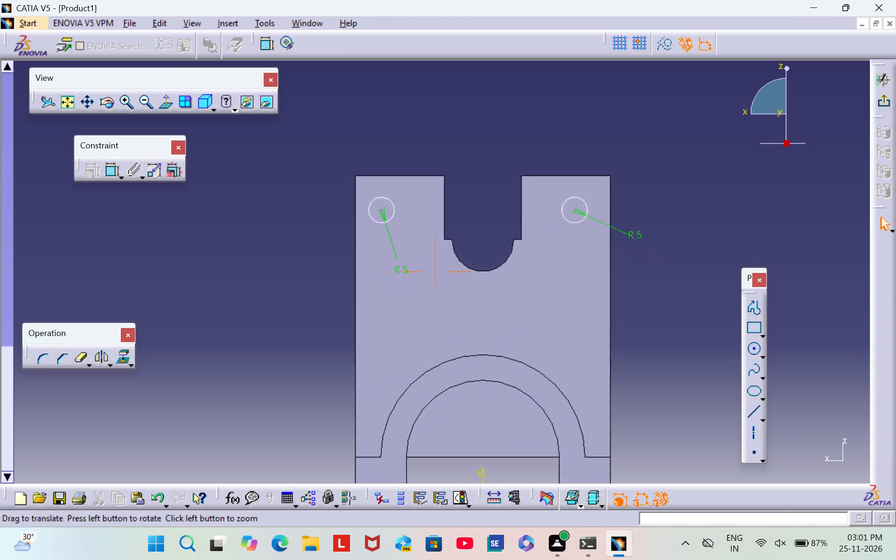
pyautogui.moveTo(203, 211); pyautogui.dragTo(166, 157, button='middle')
pyautogui.doubleClick(110, 180)
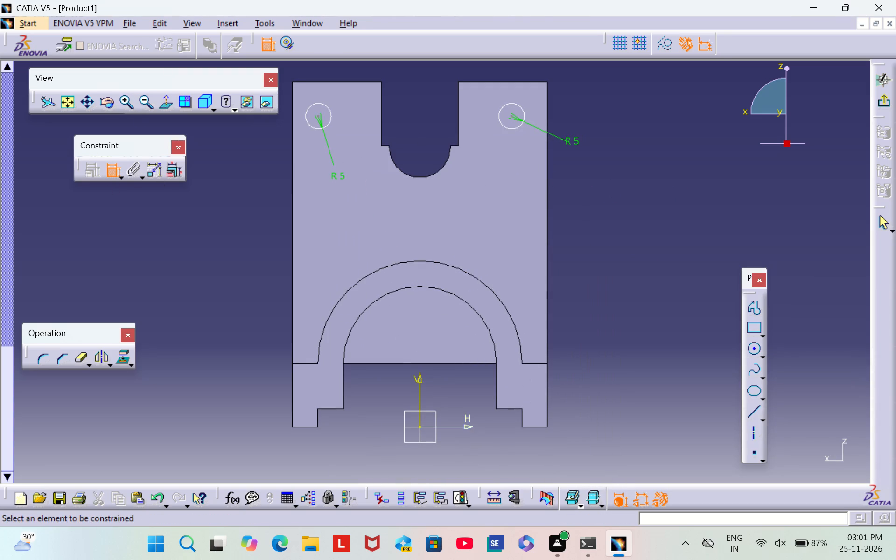
pyautogui.click(421, 383)
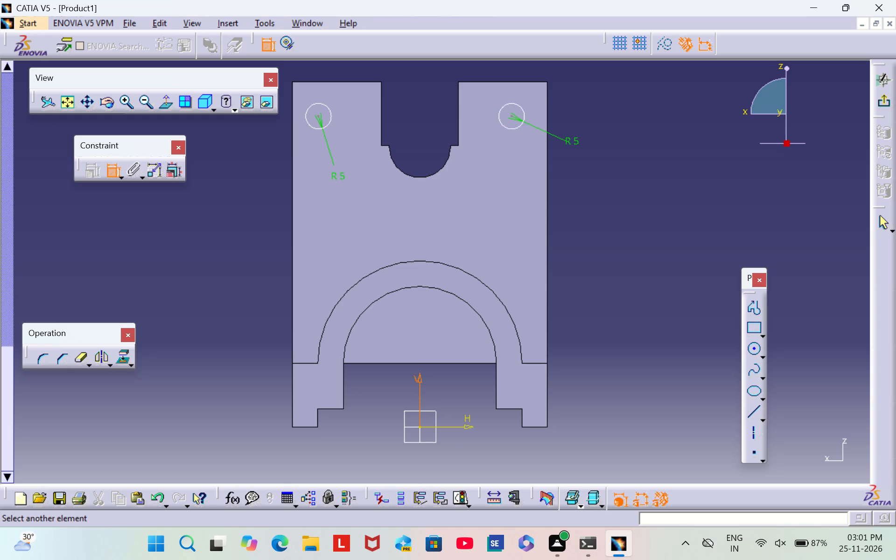
pyautogui.click(511, 116)
pyautogui.click(604, 241)
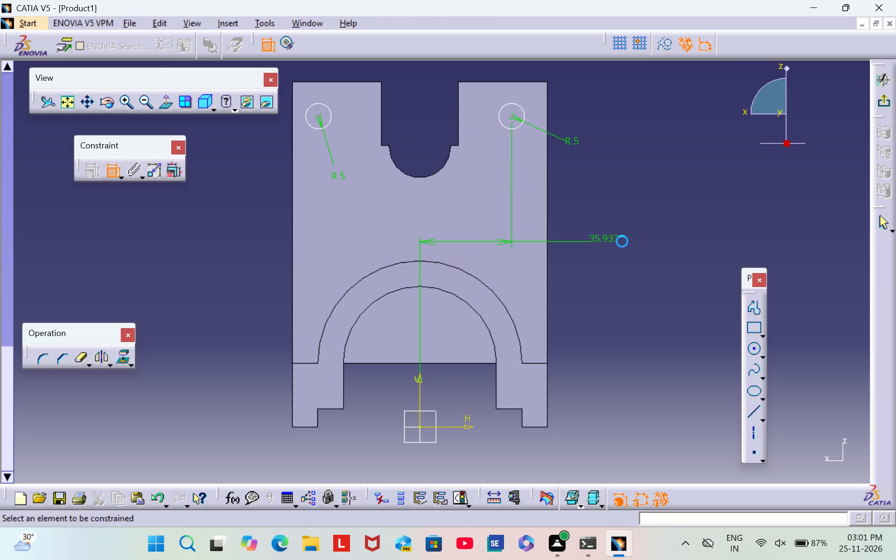
pyautogui.doubleClick(598, 238)
pyautogui.press('BackSpace')
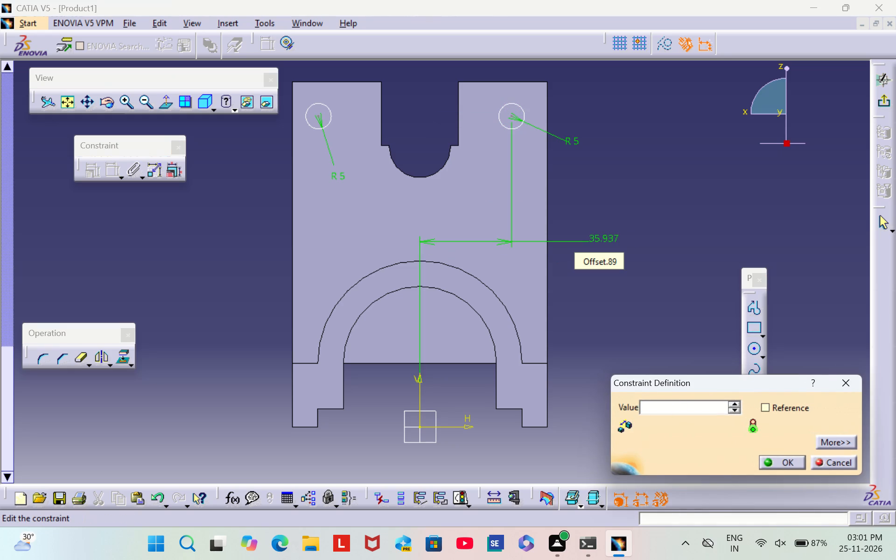
pyautogui.write('30')
pyautogui.press('Return')
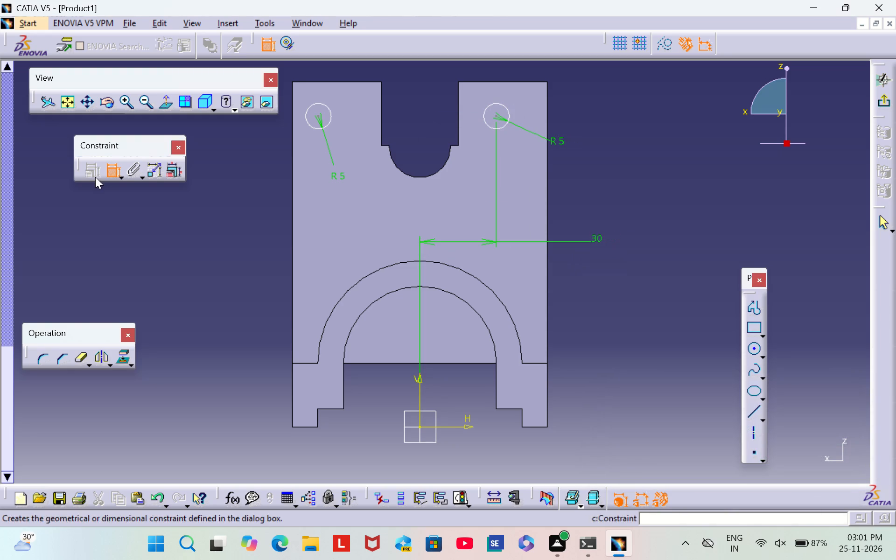
# Dimension the negative-H circle's centre at 30 mm from the sketch's vertical axis.
pyautogui.click(319, 113)
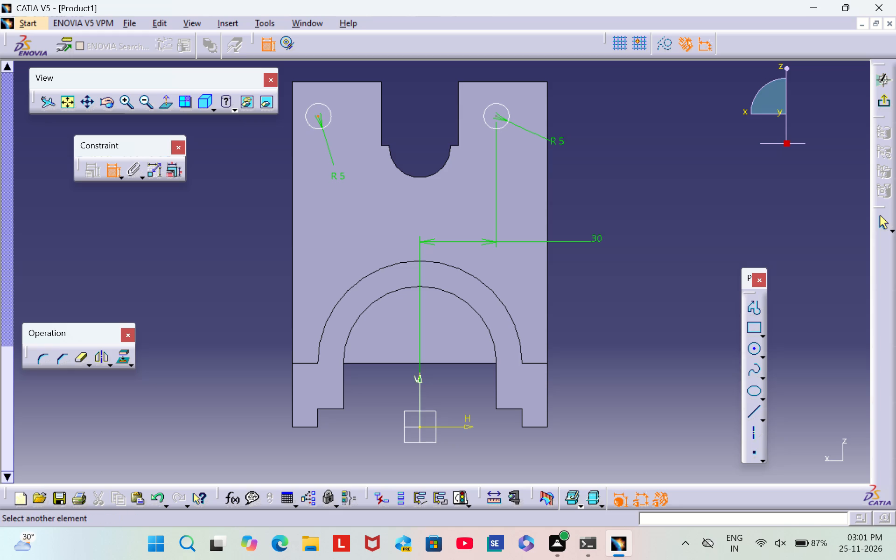
pyautogui.click(420, 387)
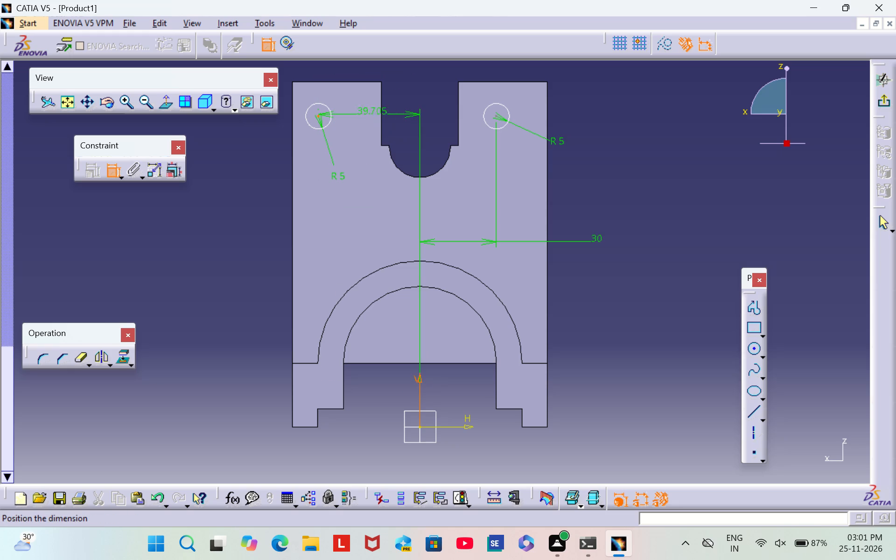
pyautogui.click(359, 114)
pyautogui.doubleClick(356, 113)
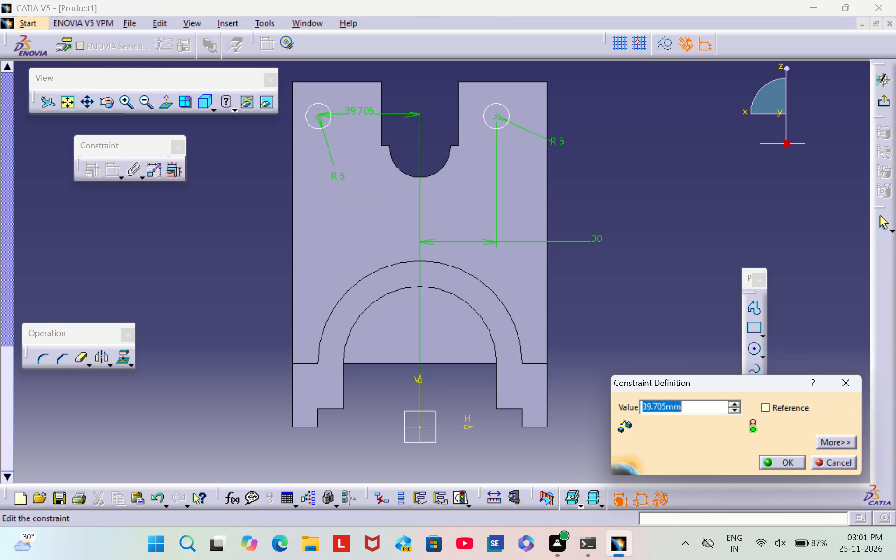
pyautogui.press('BackSpace')
pyautogui.write('30')
pyautogui.press('Return')
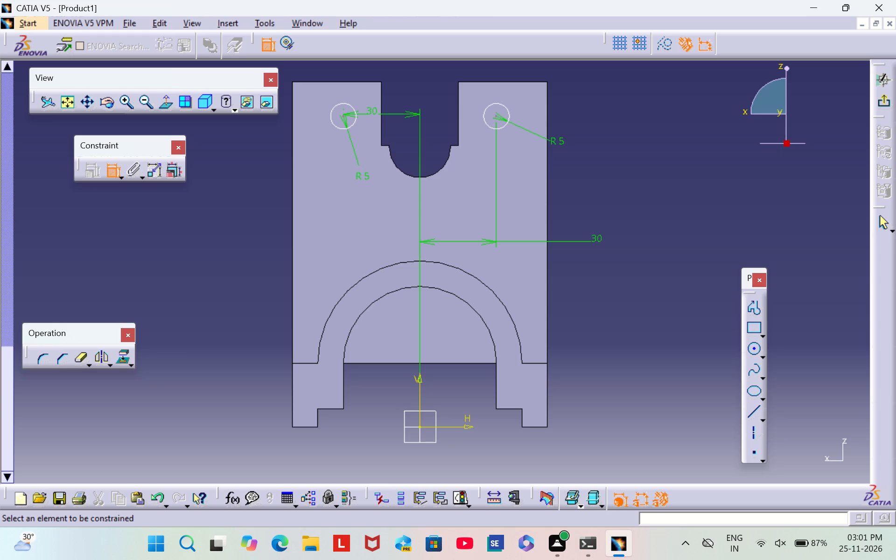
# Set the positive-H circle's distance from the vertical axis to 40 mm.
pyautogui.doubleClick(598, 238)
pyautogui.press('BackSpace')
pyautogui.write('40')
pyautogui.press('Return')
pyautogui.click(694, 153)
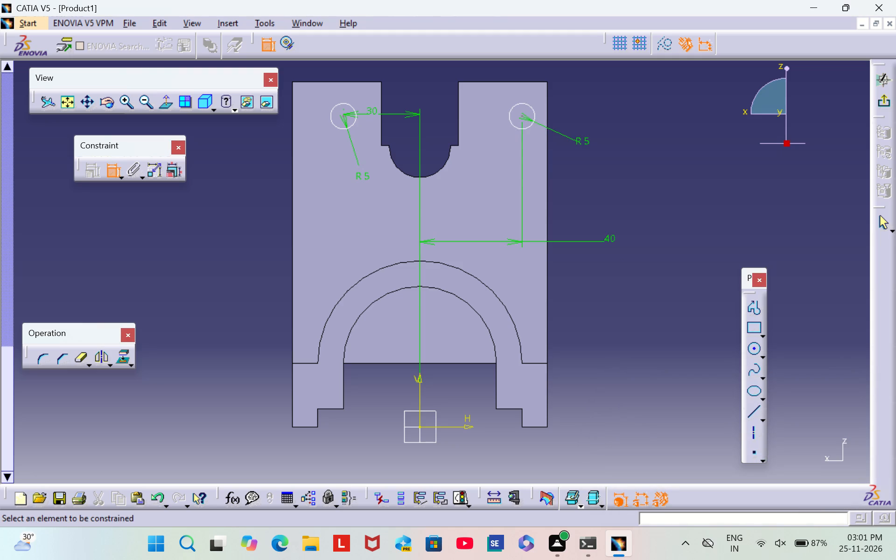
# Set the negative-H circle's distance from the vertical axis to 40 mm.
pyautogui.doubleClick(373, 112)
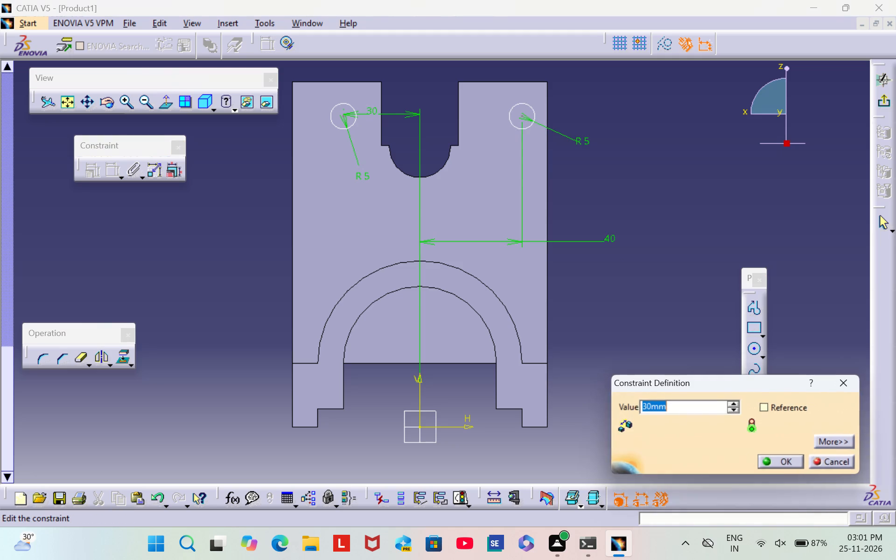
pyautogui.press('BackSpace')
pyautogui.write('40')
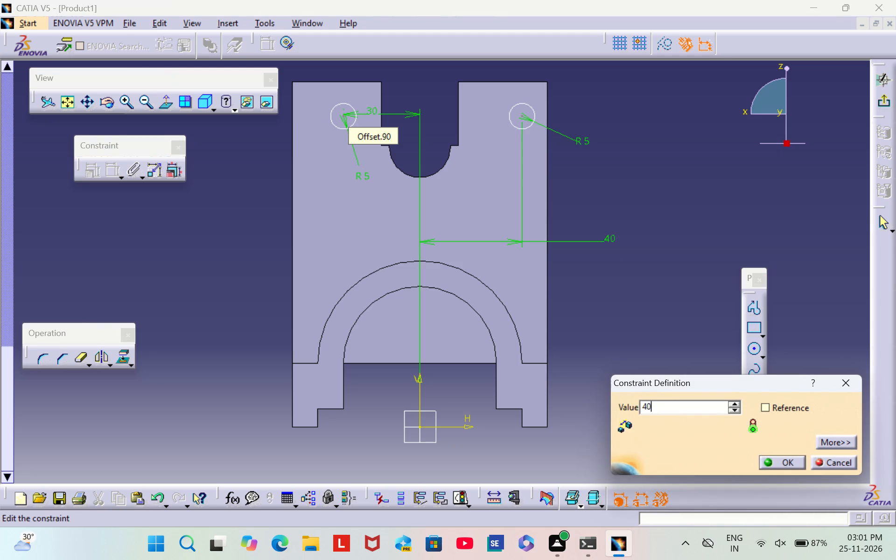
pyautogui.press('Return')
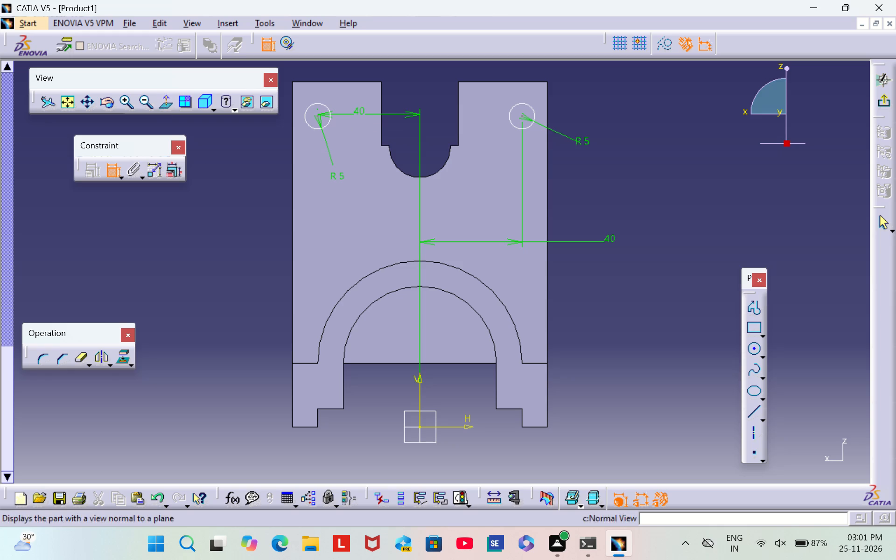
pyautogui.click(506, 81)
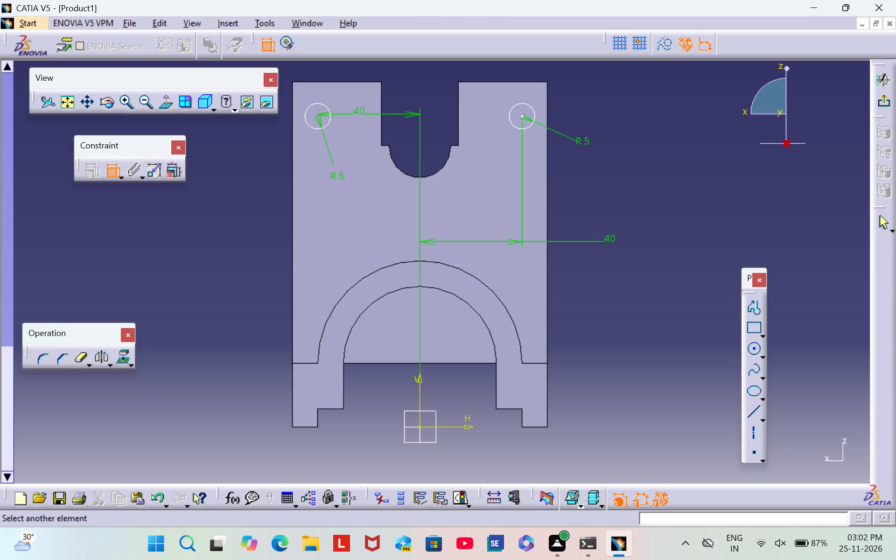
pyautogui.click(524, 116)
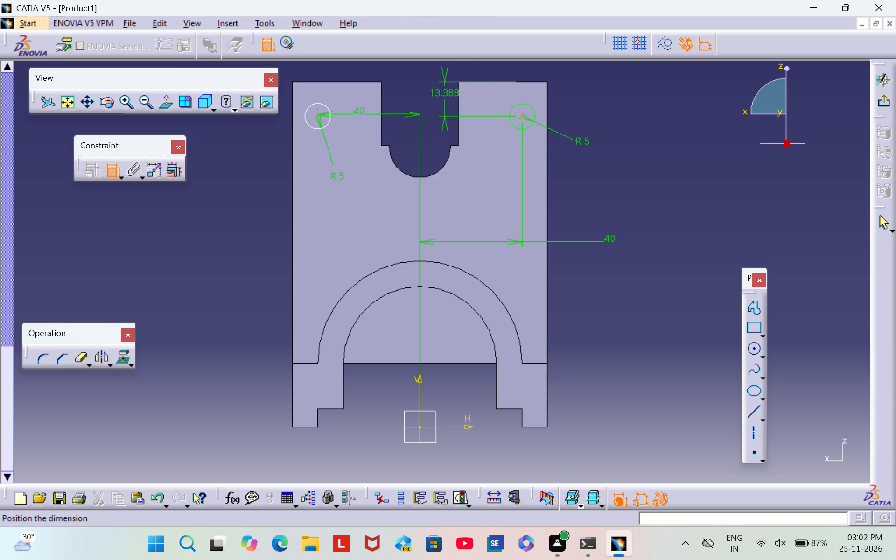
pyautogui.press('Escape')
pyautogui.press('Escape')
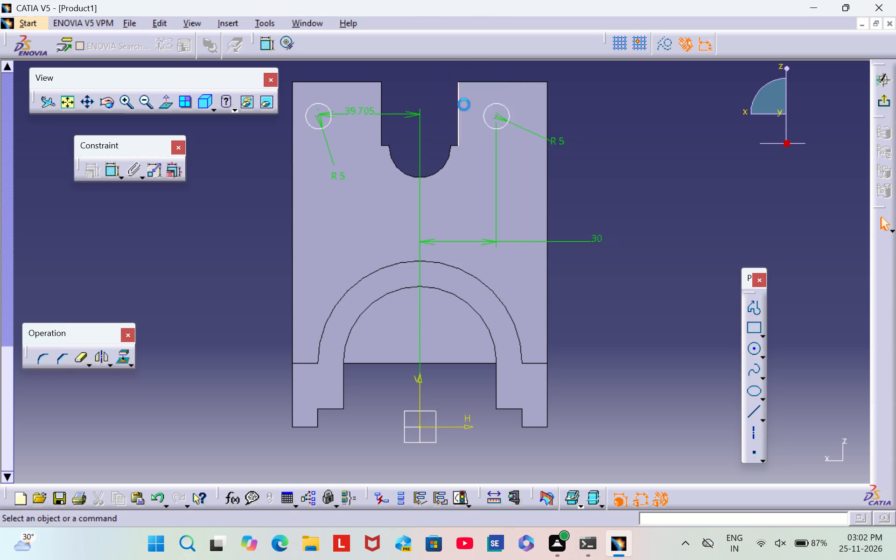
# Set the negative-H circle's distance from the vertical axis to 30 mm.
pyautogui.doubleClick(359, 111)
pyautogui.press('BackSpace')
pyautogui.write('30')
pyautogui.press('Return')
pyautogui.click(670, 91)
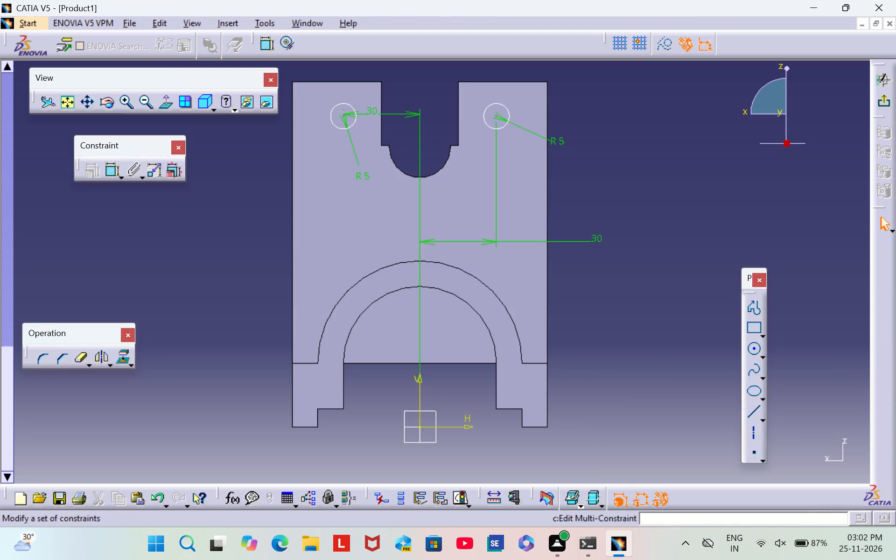
# Dimension the positive-H circle's centre at 15 mm below the plate's top edge.
pyautogui.click(106, 173)
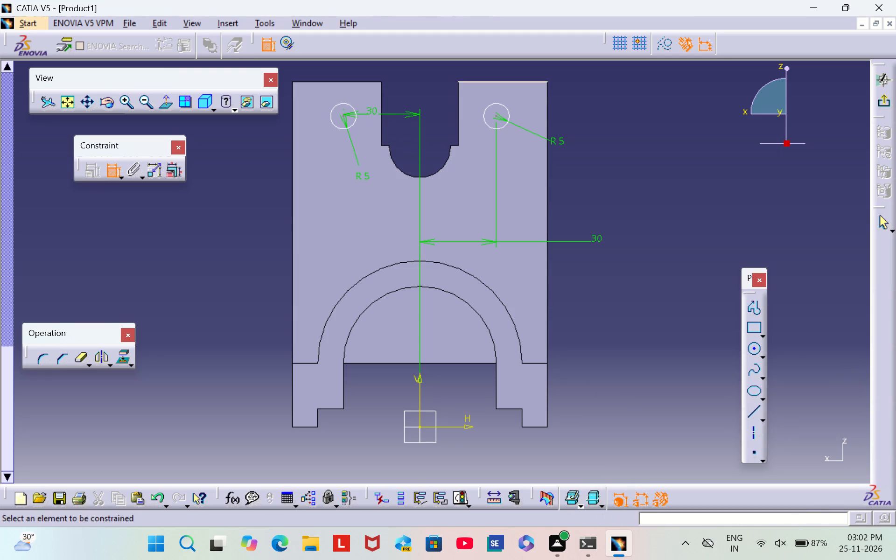
pyautogui.click(481, 82)
pyautogui.click(496, 116)
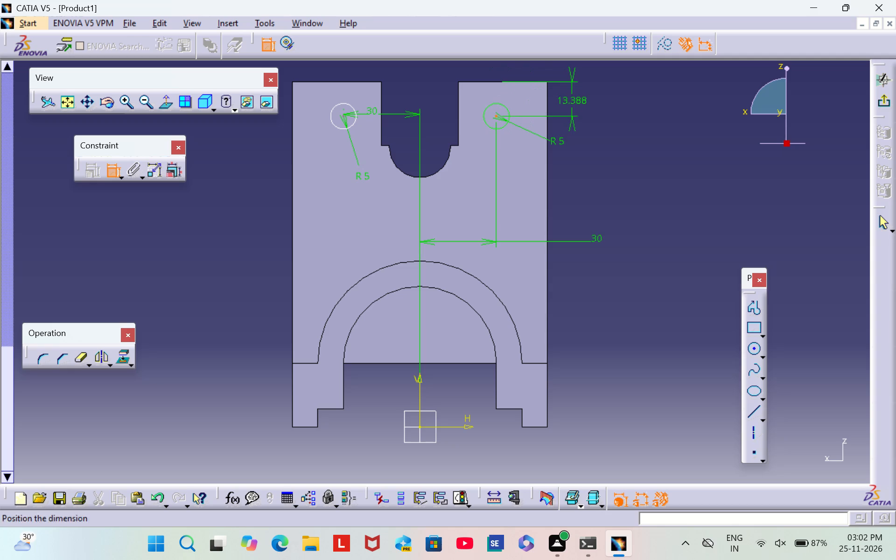
pyautogui.click(572, 104)
pyautogui.doubleClick(579, 98)
pyautogui.press('BackSpace')
pyautogui.write('15')
pyautogui.press('Return')
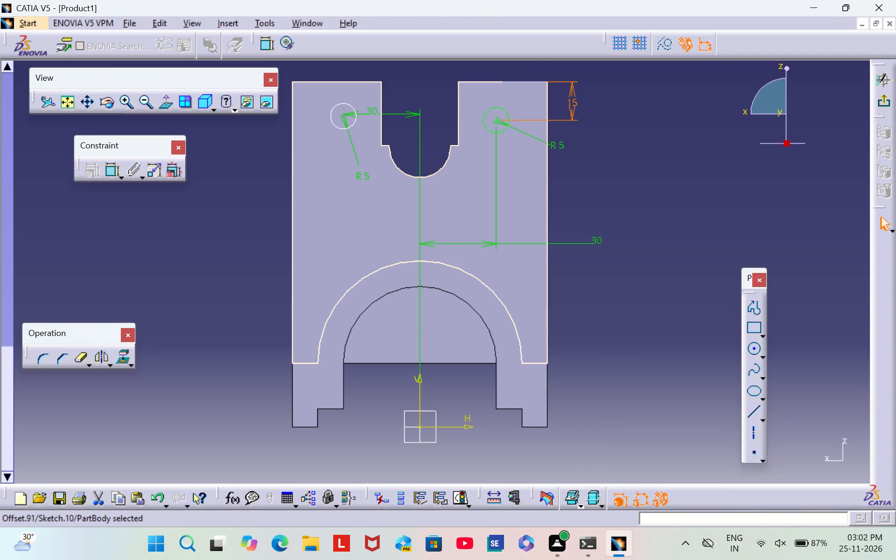
# Dimension the negative-H circle's centre at 15 mm below the plate's top edge.
pyautogui.click(329, 83)
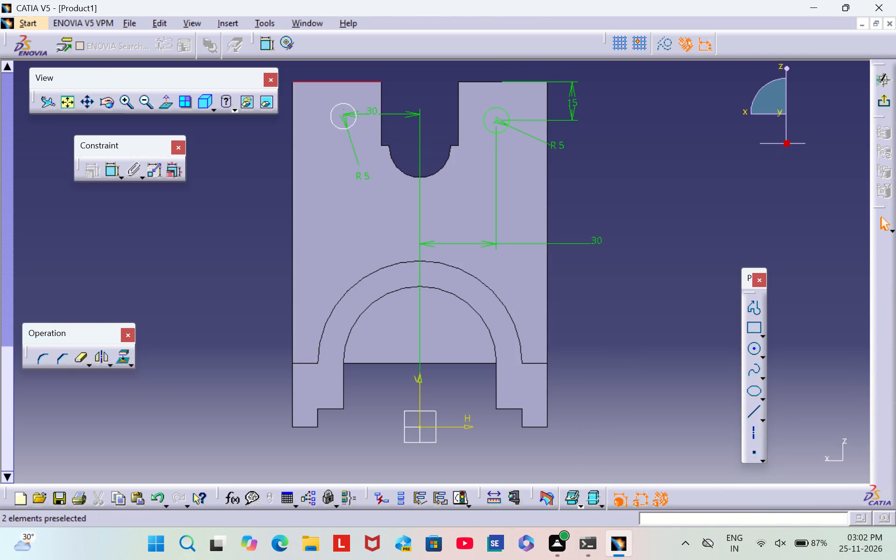
pyautogui.click(345, 115)
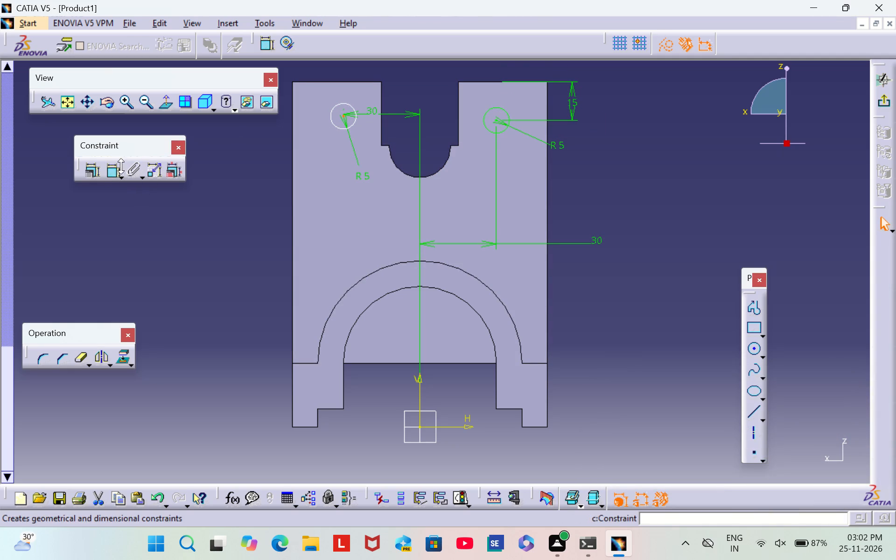
pyautogui.click(111, 172)
pyautogui.click(347, 80)
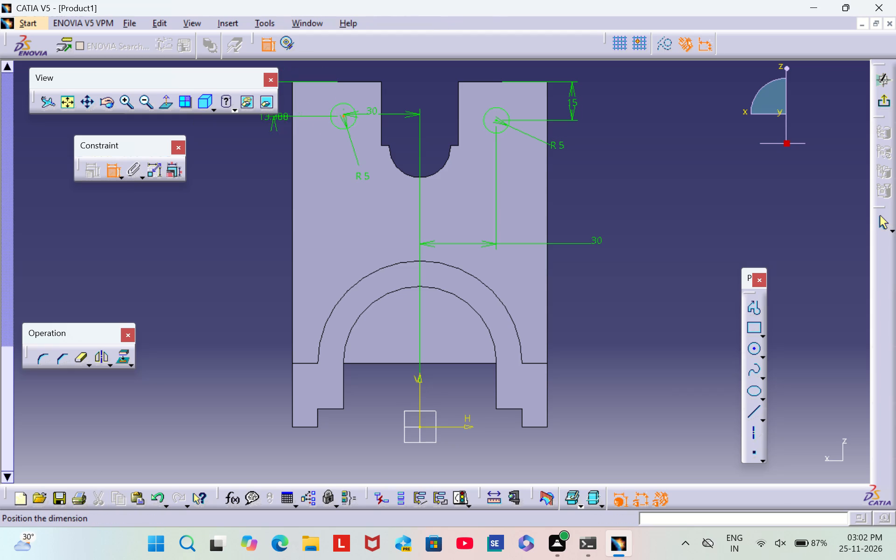
pyautogui.click(238, 138)
pyautogui.click(235, 135)
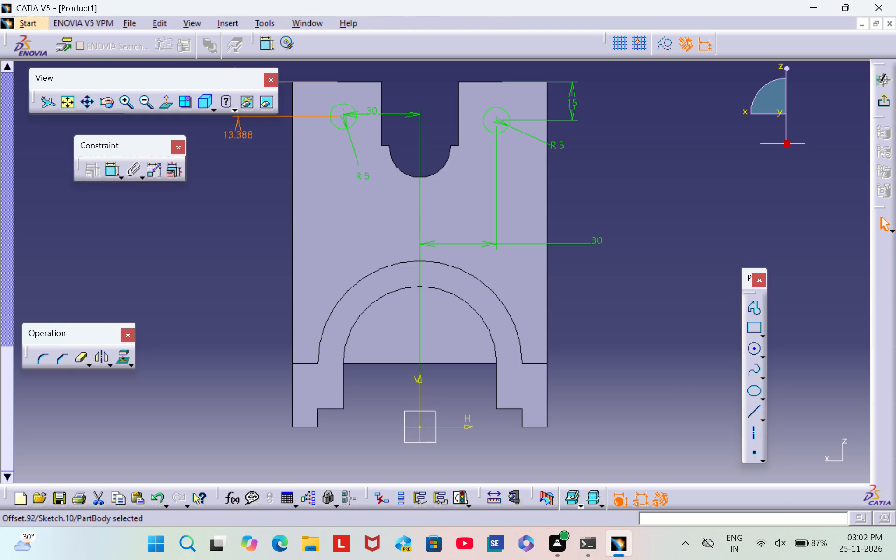
pyautogui.doubleClick(235, 135)
pyautogui.press('BackSpace')
pyautogui.write('15')
pyautogui.press('Return')
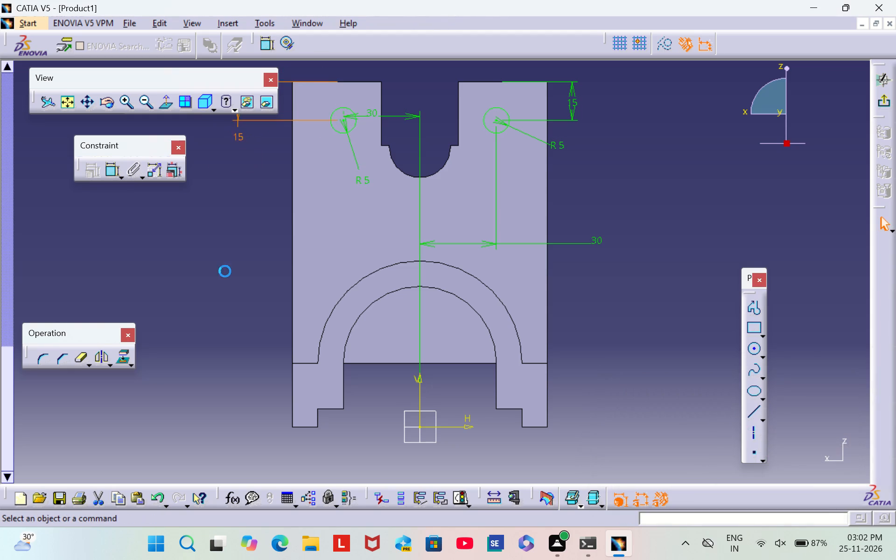
pyautogui.click(225, 271)
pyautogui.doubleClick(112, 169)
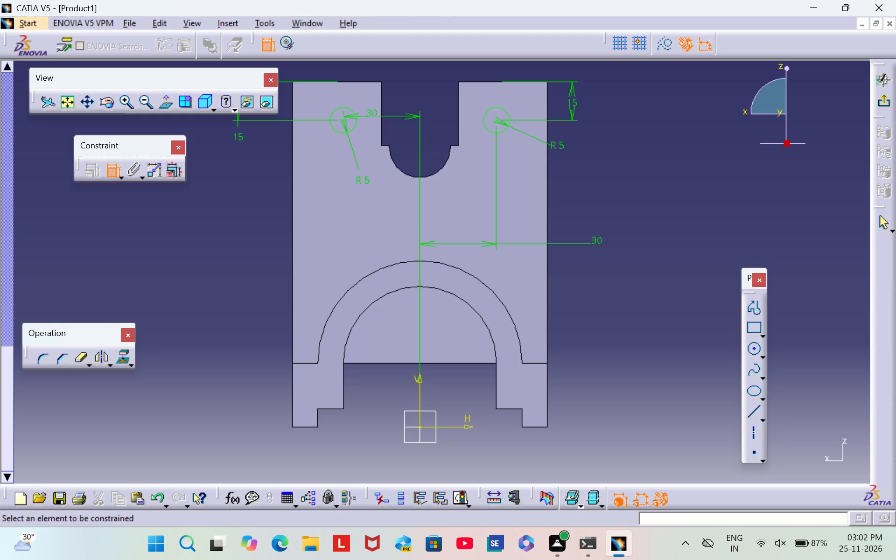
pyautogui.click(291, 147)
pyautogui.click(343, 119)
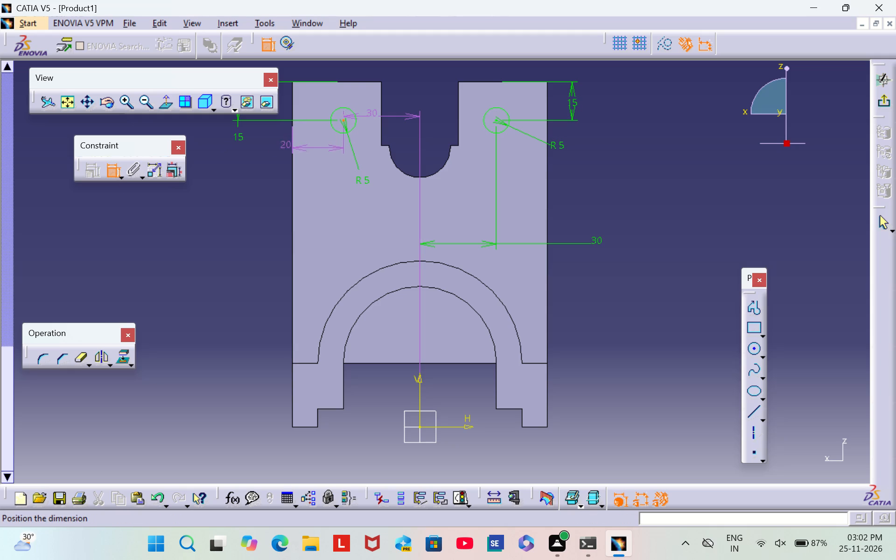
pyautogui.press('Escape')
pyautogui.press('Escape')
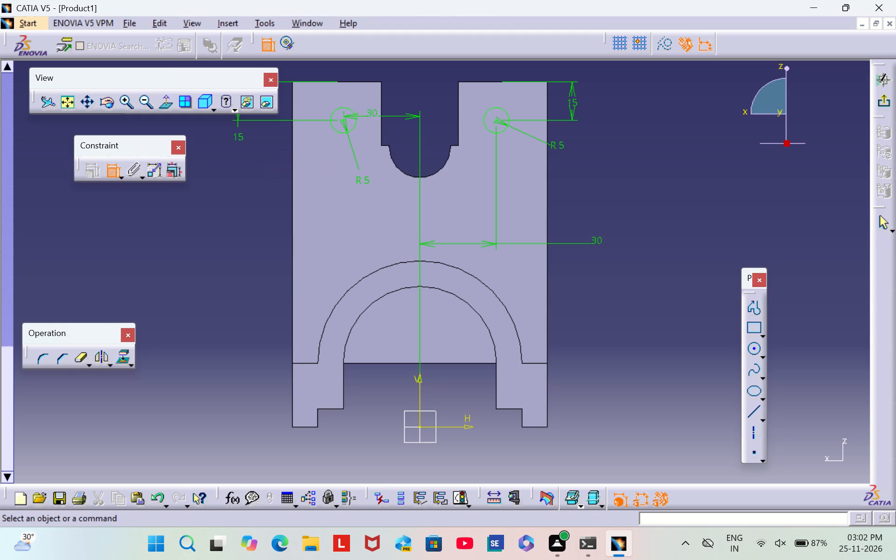
# Set the negative-H circle's distance from the sketch's vertical axis to 35 mm.
pyautogui.doubleClick(373, 112)
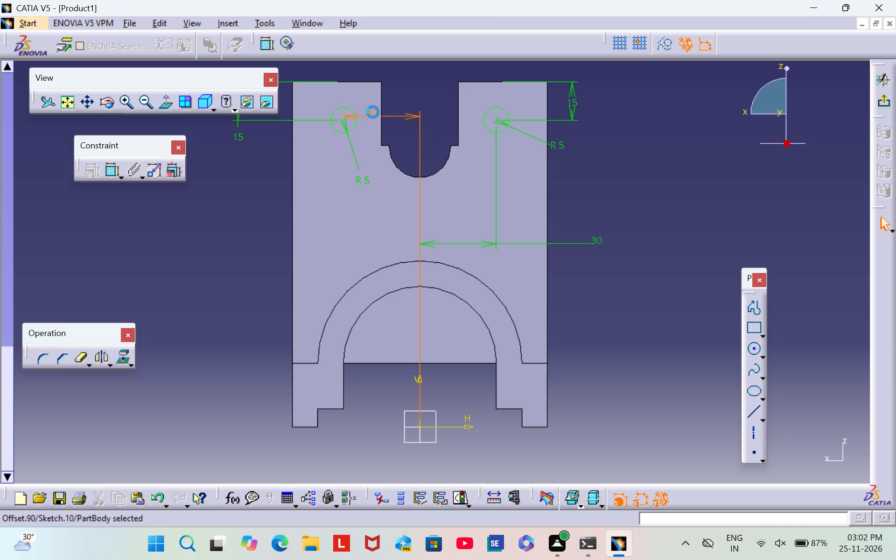
pyautogui.press('BackSpace')
pyautogui.write('35')
pyautogui.press('Return')
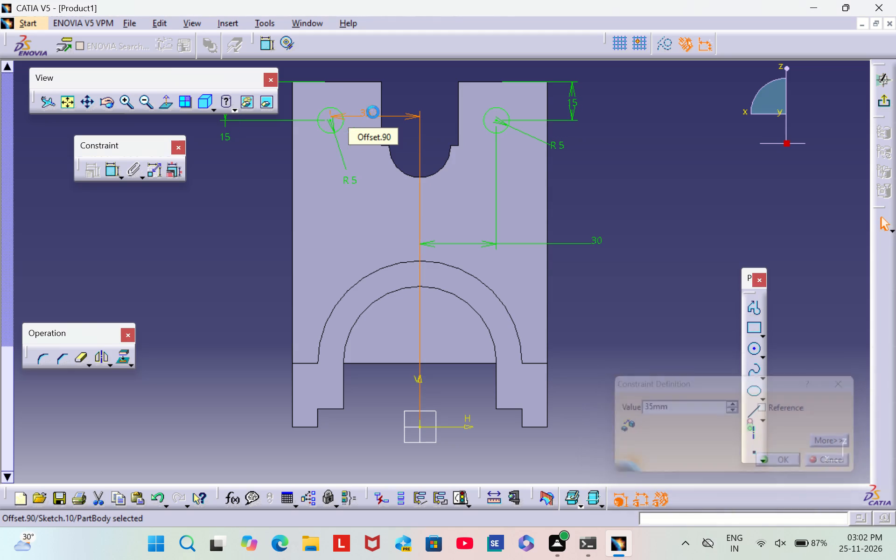
pyautogui.click(177, 240)
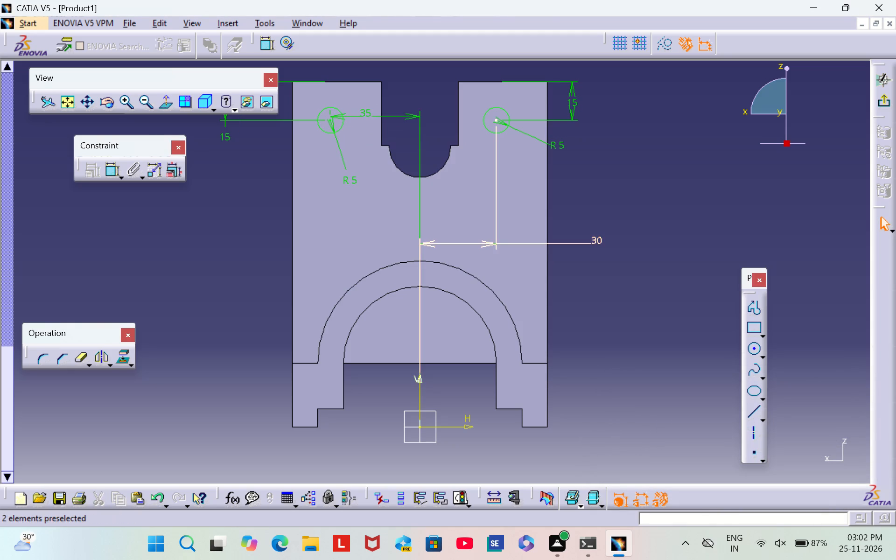
# Set the positive-H circle's distance from the vertical axis to 35 mm and exit the sketch.
pyautogui.doubleClick(598, 242)
pyautogui.press('BackSpace')
pyautogui.write('35')
pyautogui.press('Return')
pyautogui.click(669, 214)
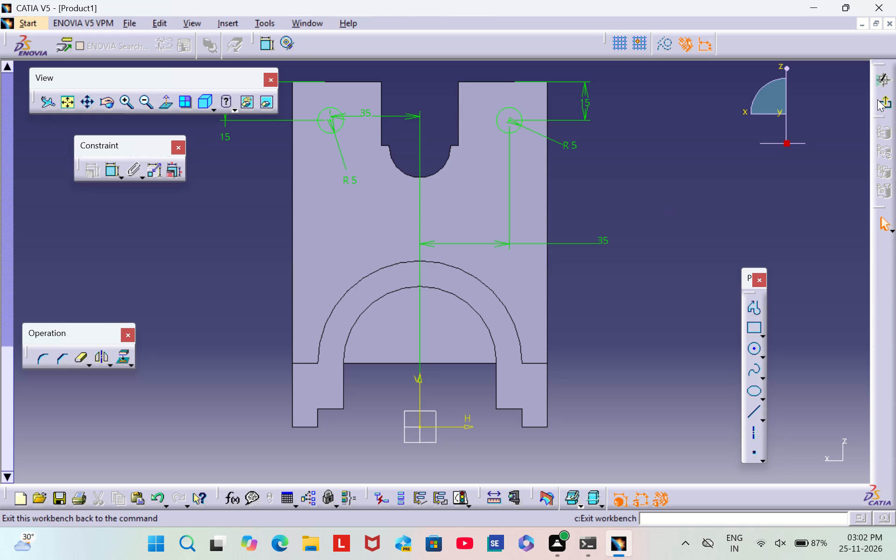
pyautogui.click(883, 100)
# Pocket the two-circle sketch 15 mm deep to cut both holes in the end plate.
pyautogui.moveTo(639, 208); pyautogui.dragTo(641, 267, button='middle')
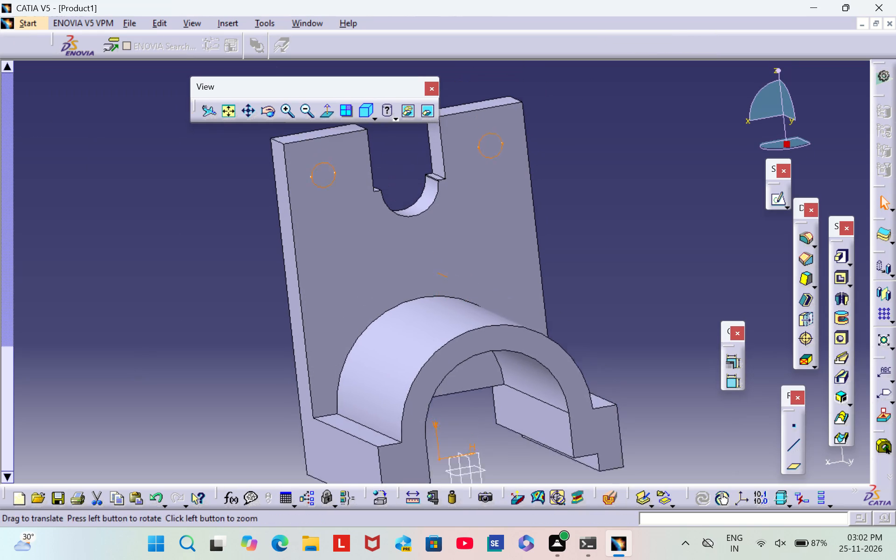
pyautogui.moveTo(641, 267); pyautogui.dragTo(640, 284, button='middle')
pyautogui.click(839, 275)
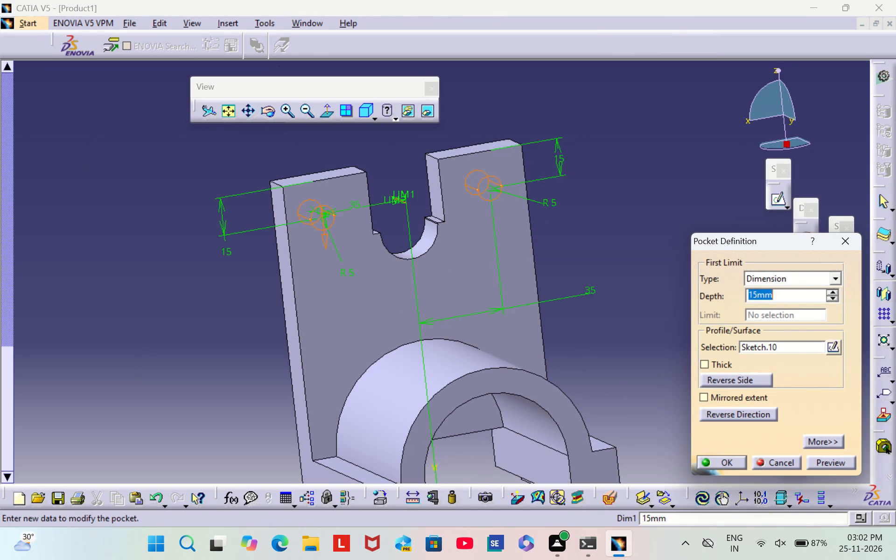
pyautogui.moveTo(143, 314); pyautogui.dragTo(422, 296, button='middle')
pyautogui.moveTo(143, 313); pyautogui.dragTo(422, 296, button='right')
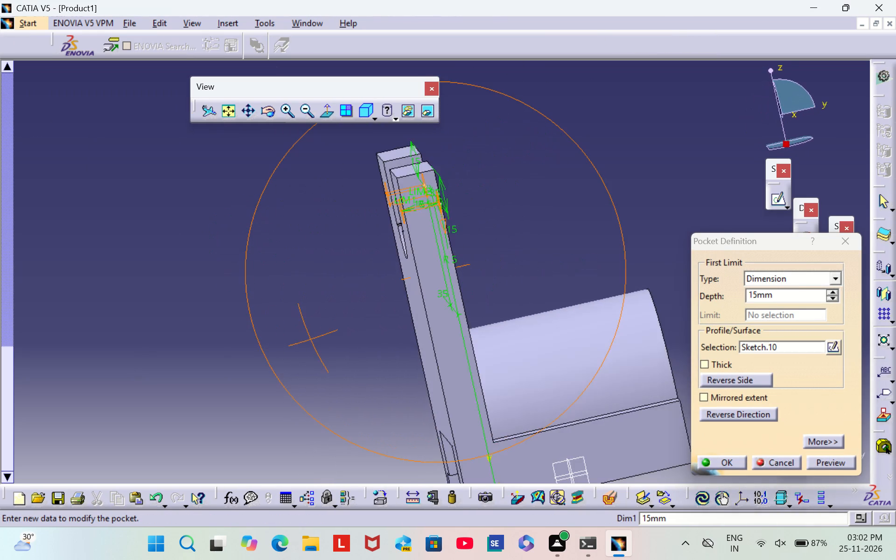
pyautogui.moveTo(422, 296); pyautogui.dragTo(320, 301, button='middle')
pyautogui.moveTo(422, 296); pyautogui.dragTo(320, 301, button='right')
pyautogui.click(724, 461)
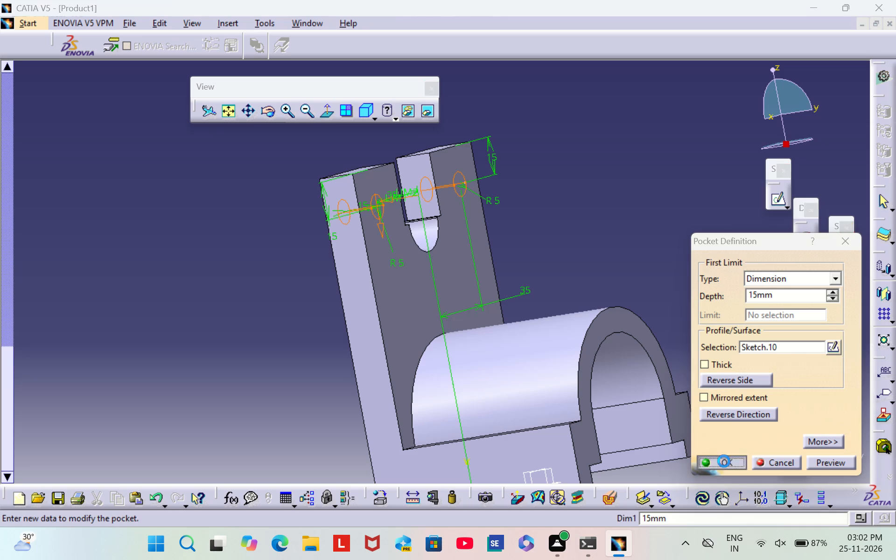
pyautogui.click(658, 233)
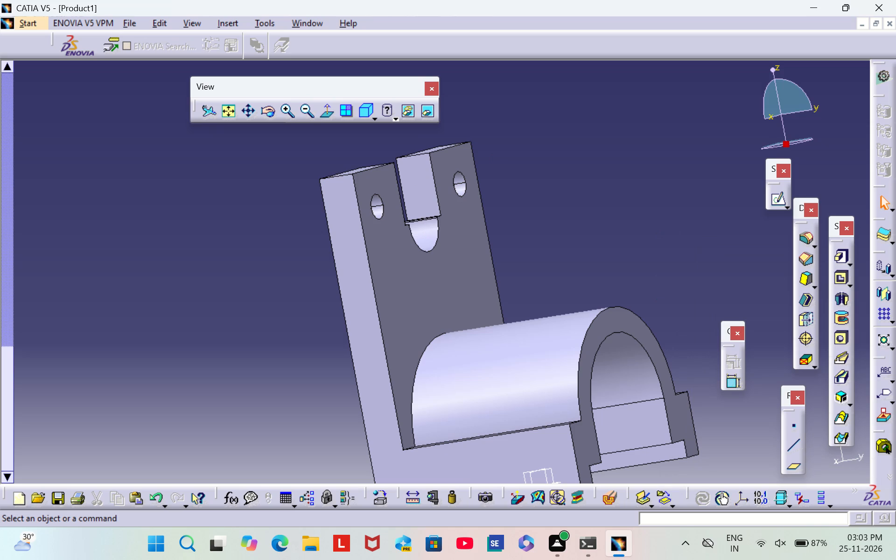
# Fillet the two outer top corner edges of the end plate with a 10 mm radius.
pyautogui.scroll(-1, 630, 183)
pyautogui.moveTo(630, 183); pyautogui.dragTo(557, 321, button='middle')
pyautogui.moveTo(630, 183); pyautogui.dragTo(557, 321, button='right')
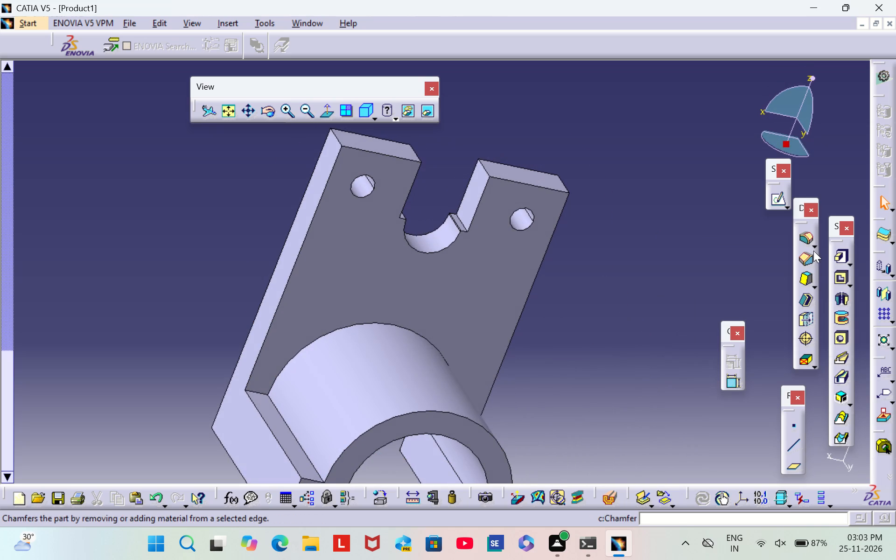
pyautogui.click(804, 238)
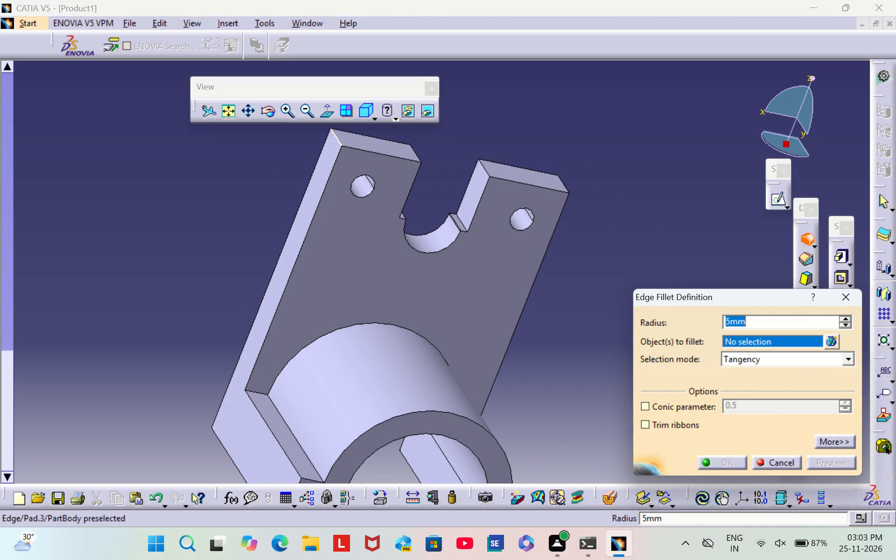
pyautogui.click(336, 138)
pyautogui.moveTo(728, 204); pyautogui.dragTo(490, 231, button='middle')
pyautogui.moveTo(727, 204); pyautogui.dragTo(490, 231, button='right')
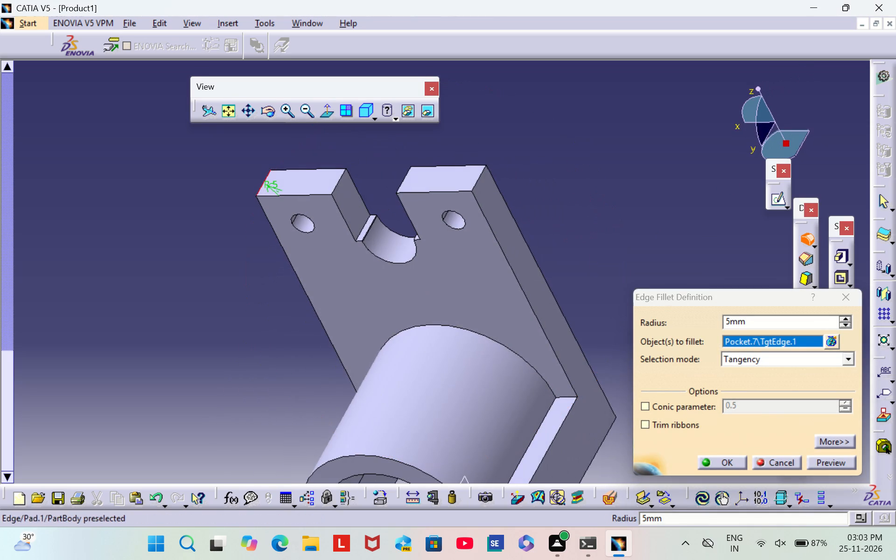
pyautogui.click(479, 179)
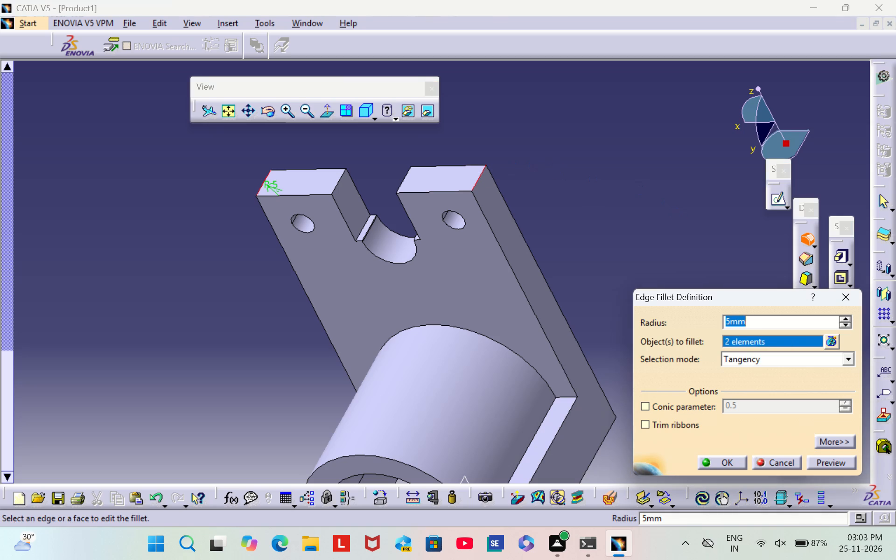
pyautogui.press('BackSpace')
pyautogui.write('10')
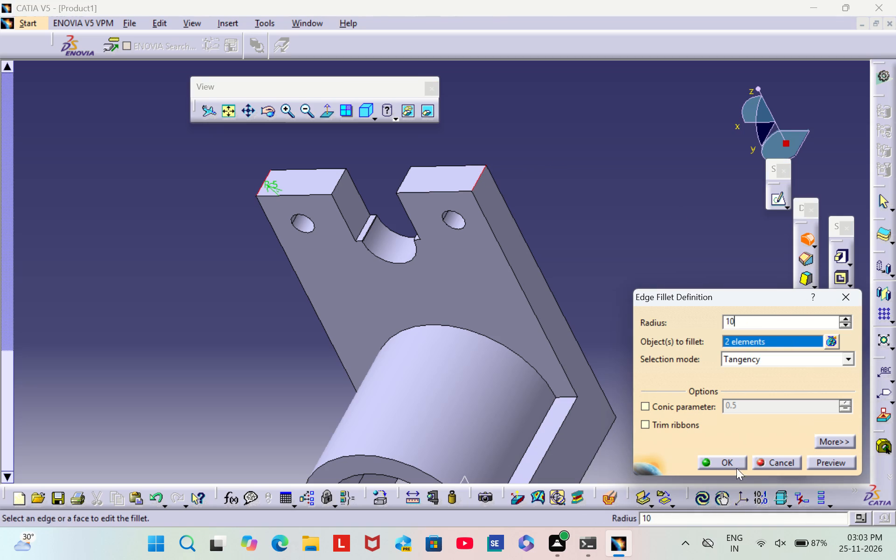
pyautogui.click(722, 462)
pyautogui.click(648, 190)
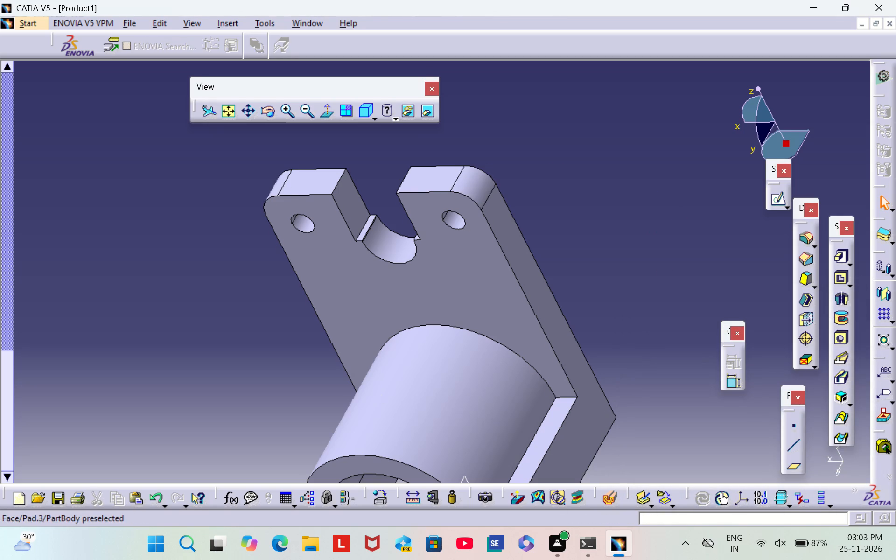
# Create a reference plane offset 22 mm from the arched base's front face, reversed toward the end plate.
pyautogui.moveTo(240, 399); pyautogui.dragTo(267, 348, button='middle')
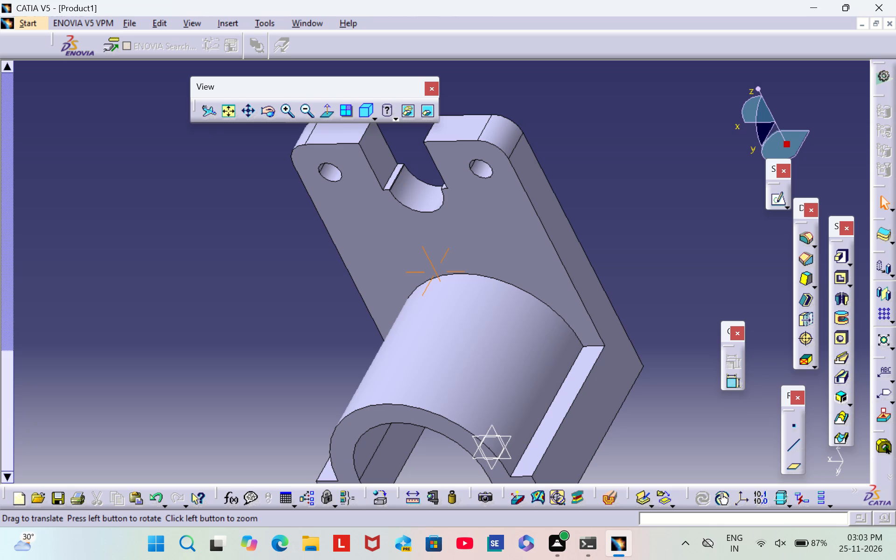
pyautogui.scroll(-1, 164, 348)
pyautogui.moveTo(164, 347); pyautogui.dragTo(429, 290, button='middle')
pyautogui.moveTo(164, 347); pyautogui.dragTo(429, 290, button='right')
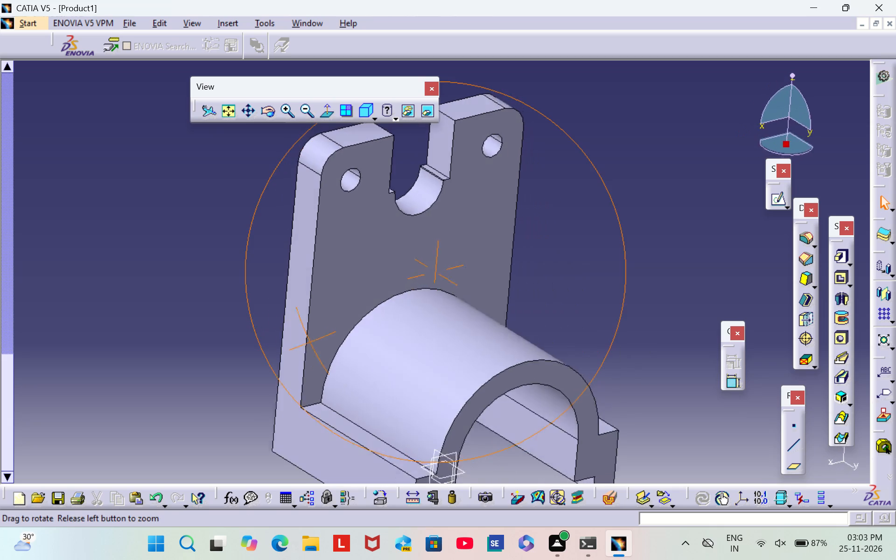
pyautogui.moveTo(429, 290); pyautogui.dragTo(453, 290, button='middle')
pyautogui.moveTo(429, 290); pyautogui.dragTo(453, 290, button='right')
pyautogui.moveTo(665, 324); pyautogui.dragTo(679, 262, button='middle')
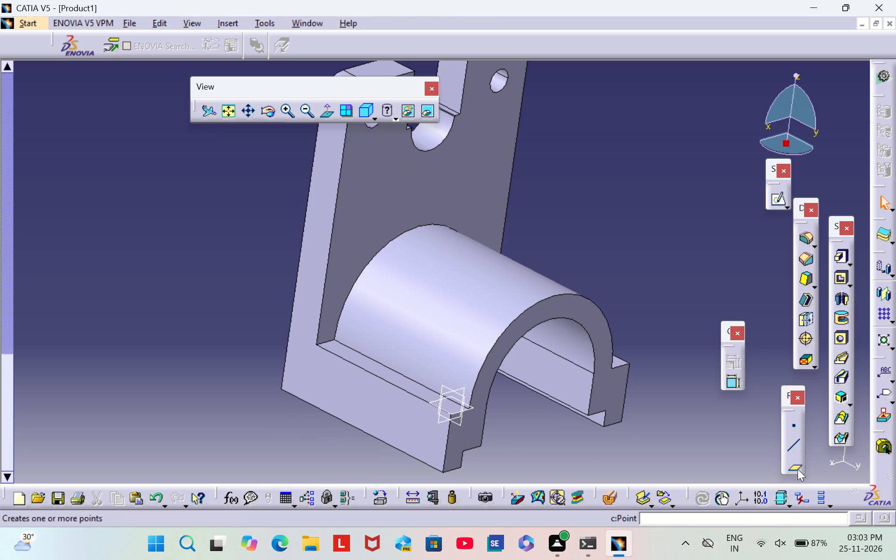
pyautogui.click(798, 468)
pyautogui.click(604, 336)
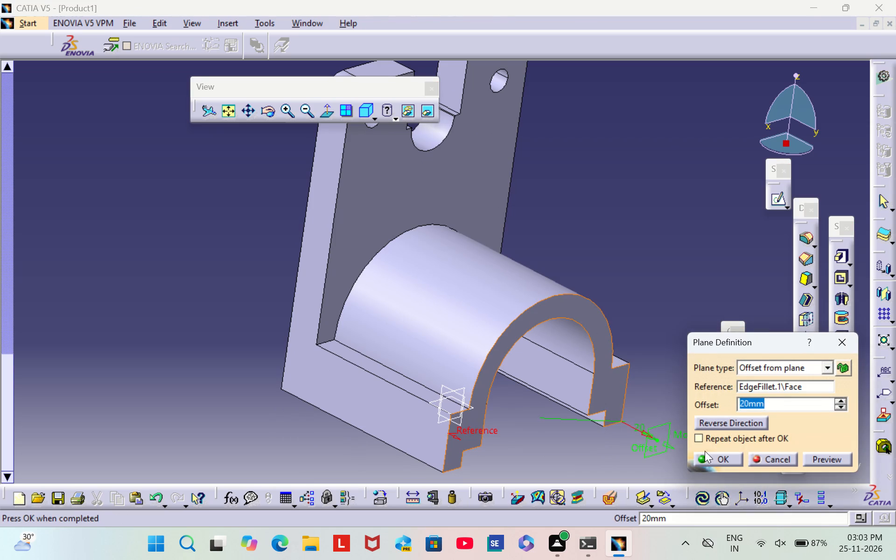
pyautogui.click(733, 422)
pyautogui.click(763, 402)
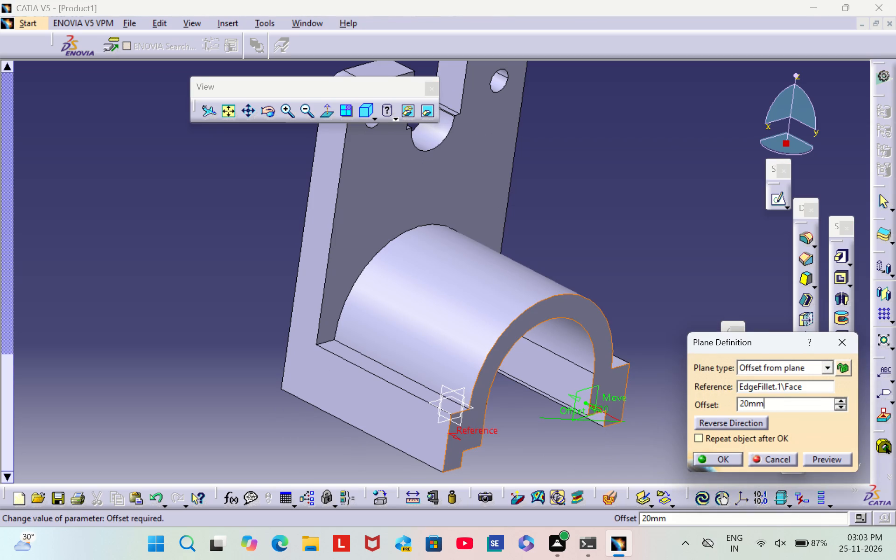
pyautogui.press('BackSpace')
pyautogui.press('BackSpace')
pyautogui.press('BackSpace')
pyautogui.press('BackSpace')
pyautogui.press('BackSpace')
pyautogui.write('22')
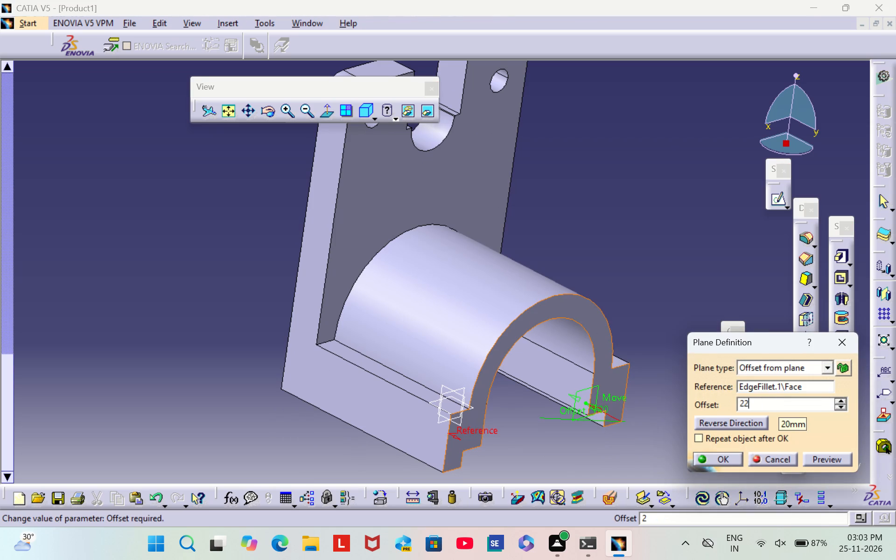
pyautogui.click(713, 458)
# Open a sketch on the new offset plane, oriented to face the arched base's front.
pyautogui.scroll(-1, 675, 246)
pyautogui.moveTo(675, 246); pyautogui.dragTo(637, 250, button='middle')
pyautogui.moveTo(673, 245); pyautogui.dragTo(637, 250, button='right')
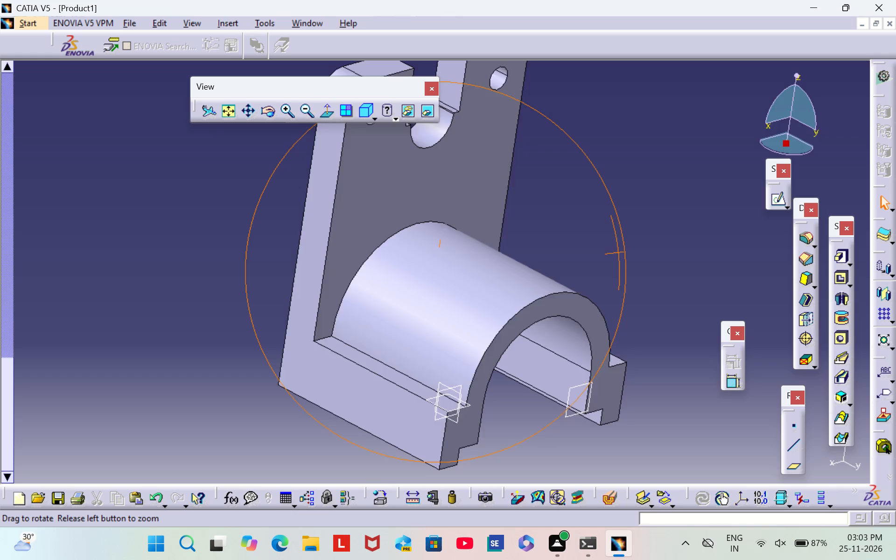
pyautogui.moveTo(637, 250); pyautogui.dragTo(563, 308, button='right')
pyautogui.moveTo(637, 250); pyautogui.dragTo(563, 308, button='middle')
pyautogui.click(621, 401)
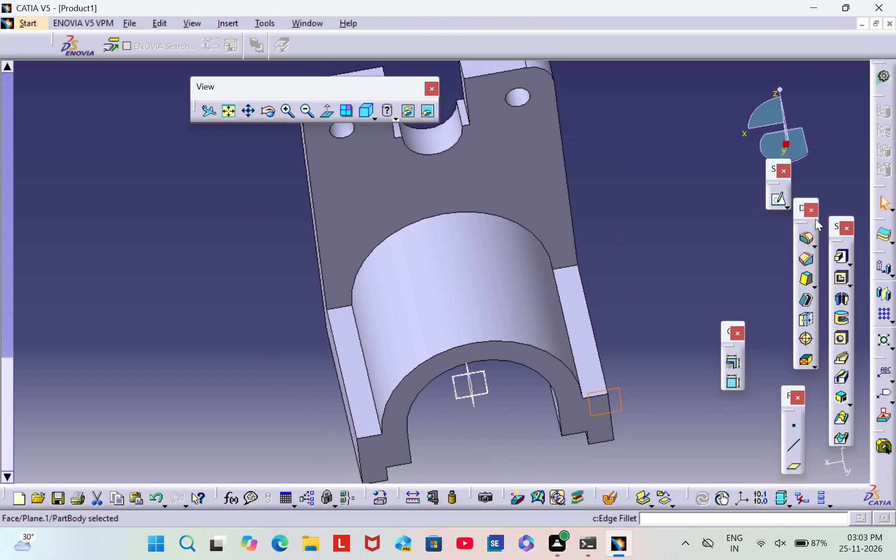
pyautogui.click(779, 200)
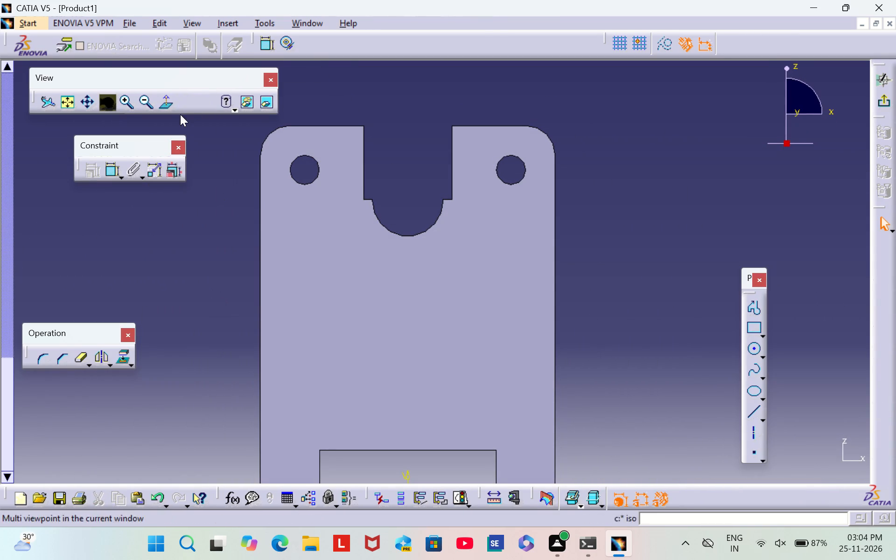
pyautogui.click(171, 107)
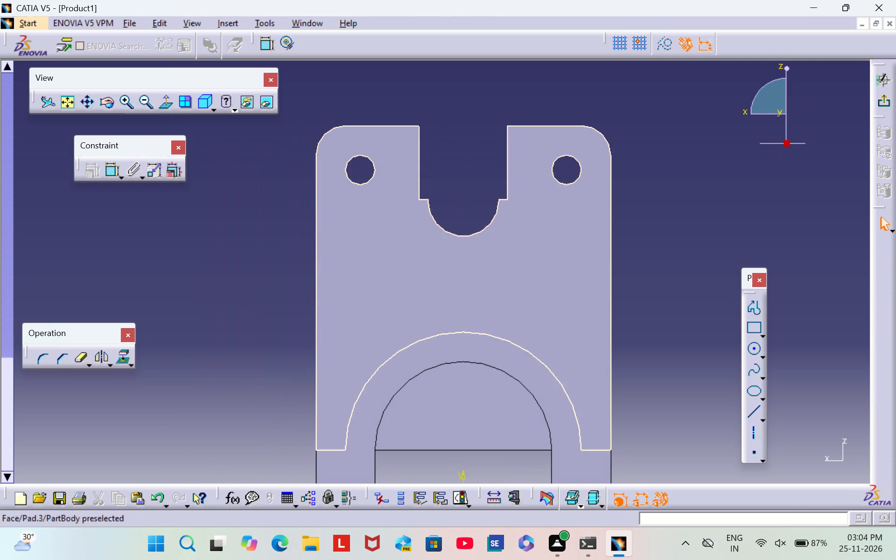
# Project the arch's outer curved edge into the sketch.
pyautogui.moveTo(604, 348); pyautogui.dragTo(602, 287, button='middle')
pyautogui.scroll(-1, 602, 287)
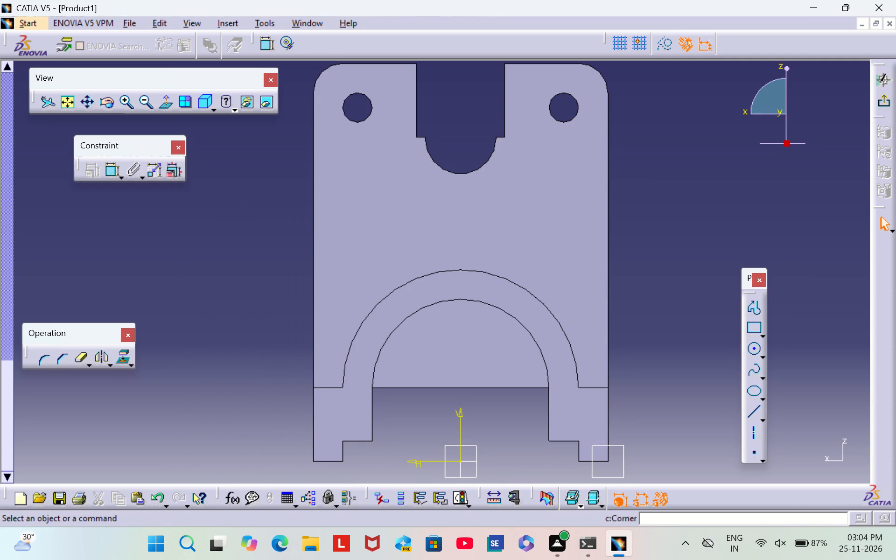
pyautogui.click(126, 362)
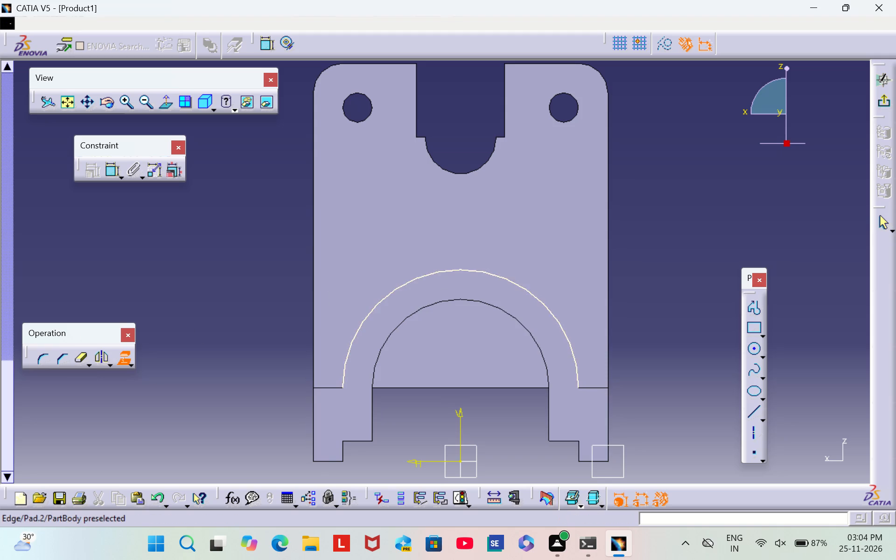
pyautogui.click(435, 273)
pyautogui.click(669, 199)
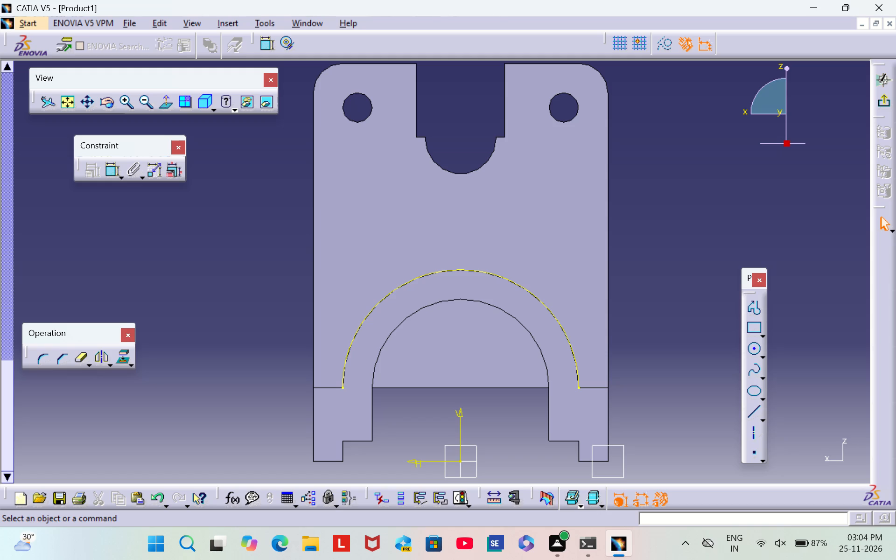
# Sketch a circle of about 9.8 mm radius on the vertical axis, about 87 mm above the horizontal axis.
pyautogui.moveTo(658, 278); pyautogui.dragTo(654, 259, button='middle')
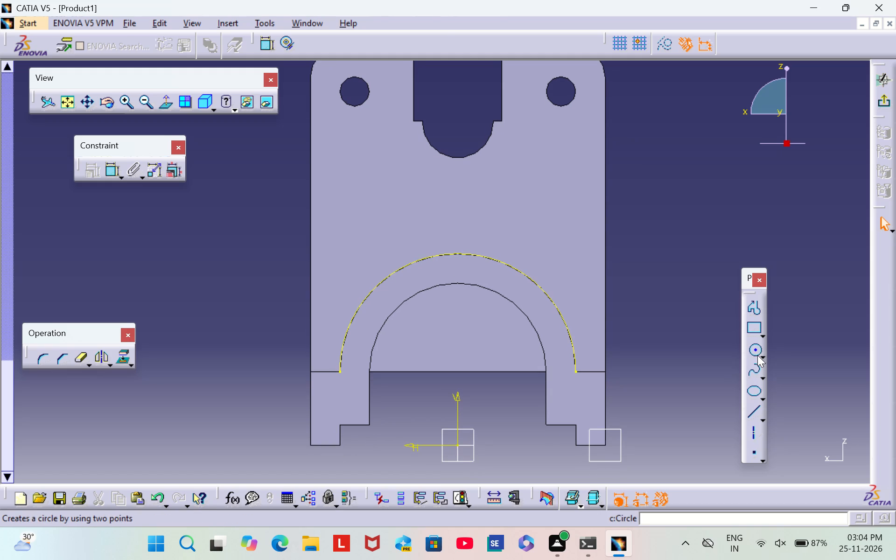
pyautogui.click(756, 349)
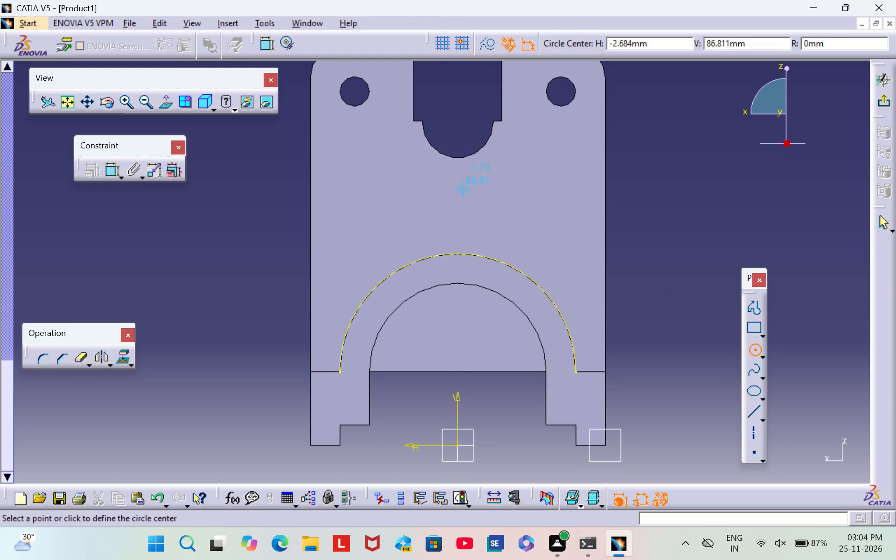
pyautogui.click(457, 189)
pyautogui.click(477, 210)
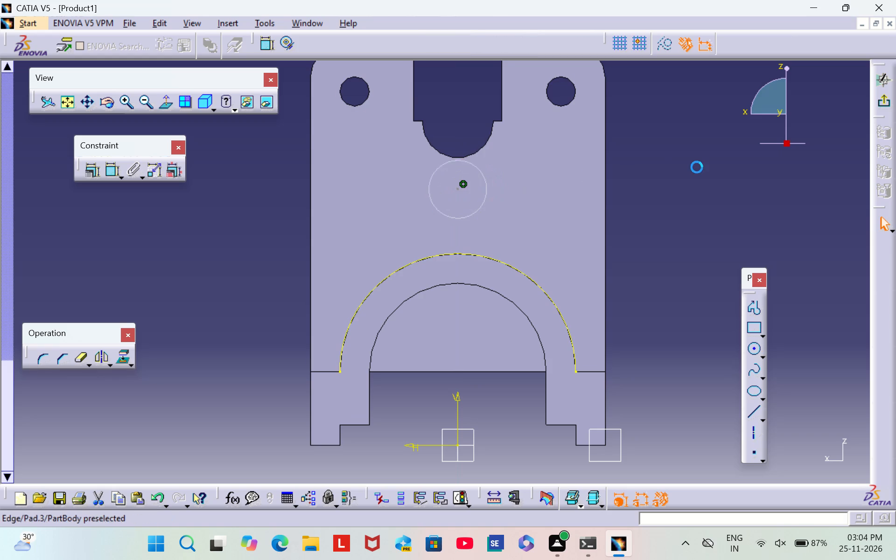
pyautogui.click(698, 165)
# Dimension the circle's centre at 95 mm above the sketch's horizontal axis.
pyautogui.doubleClick(106, 178)
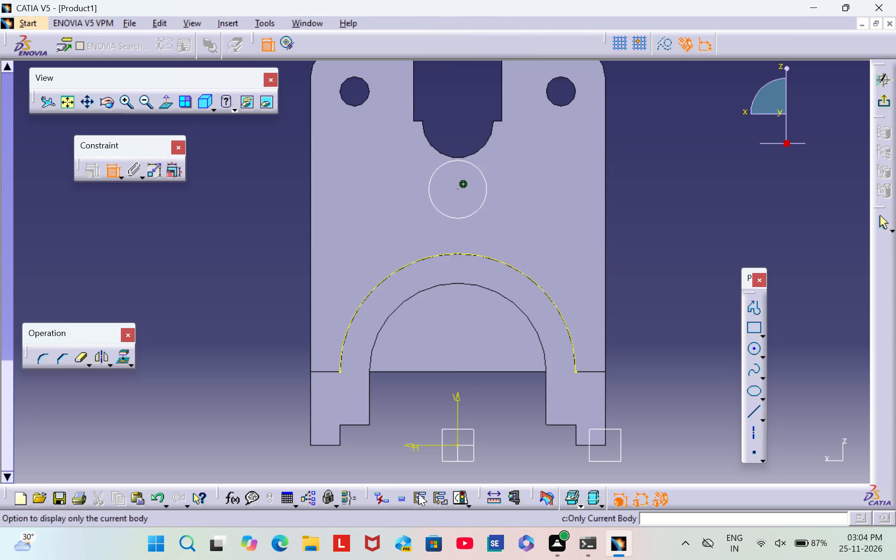
pyautogui.click(444, 443)
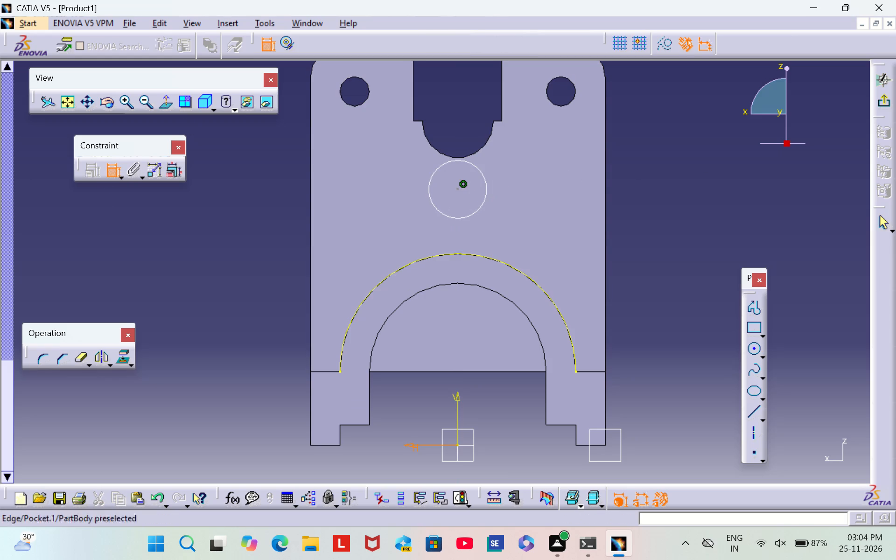
pyautogui.click(458, 189)
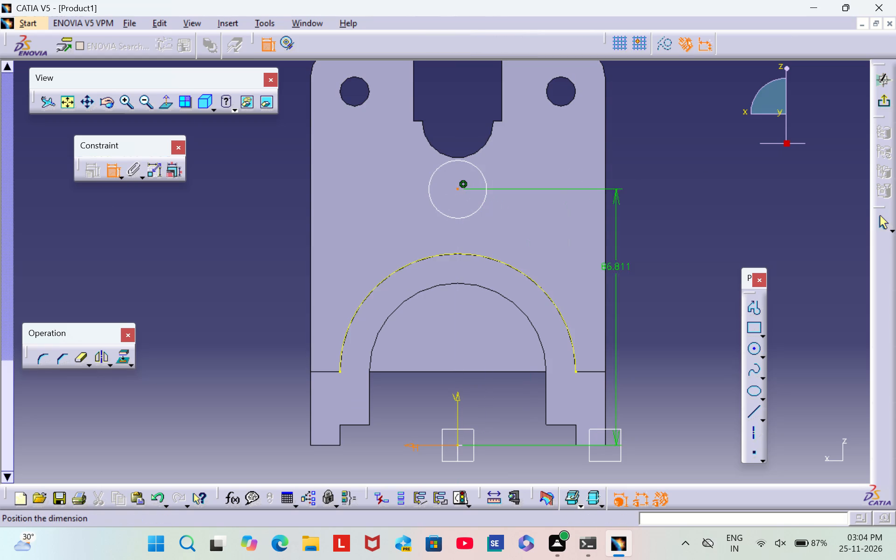
pyautogui.click(654, 287)
pyautogui.doubleClick(651, 283)
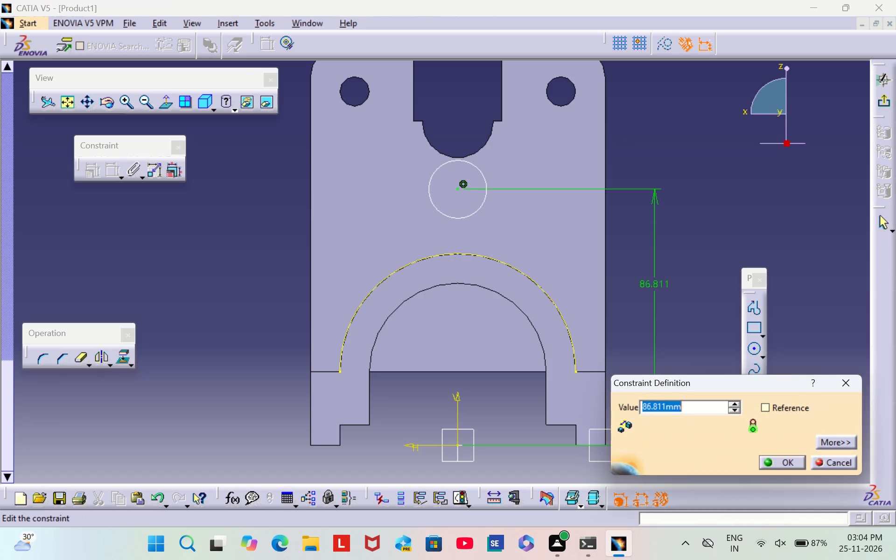
pyautogui.press('BackSpace')
pyautogui.write('95')
pyautogui.press('Return')
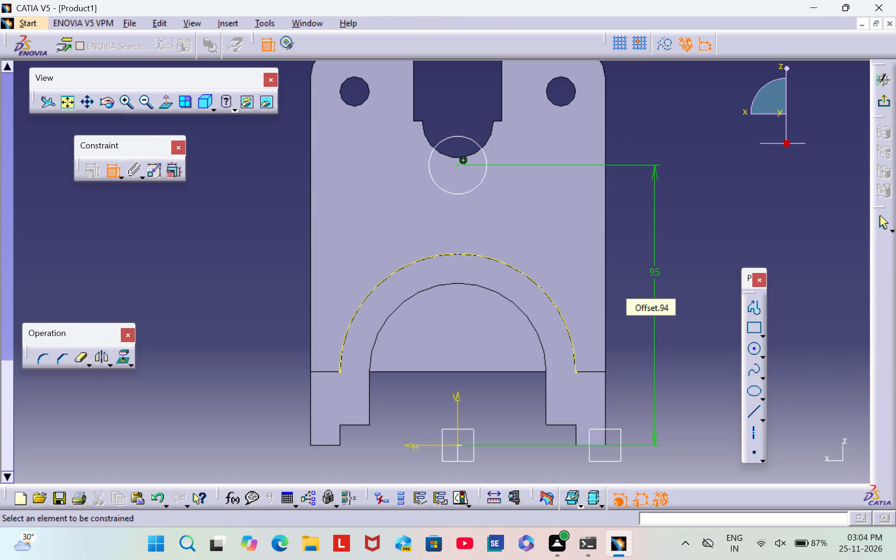
pyautogui.click(725, 231)
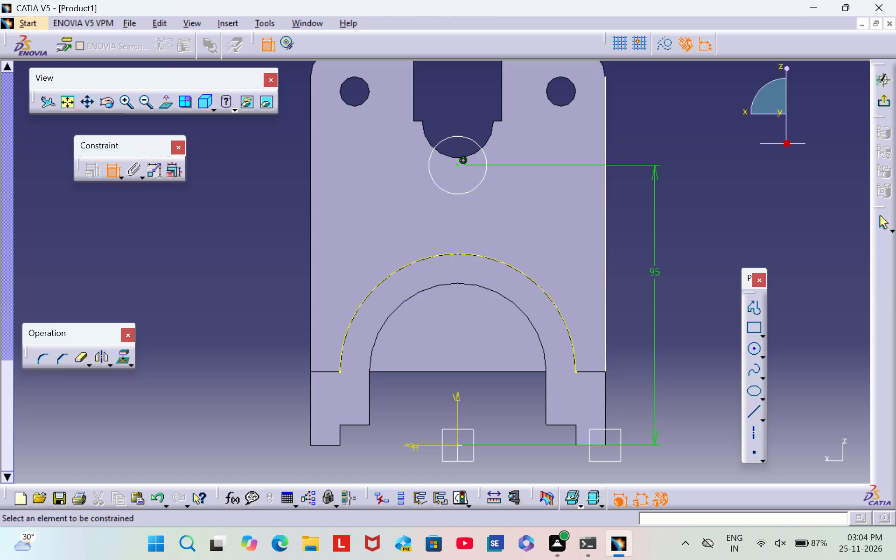
# Constrain the circle's radius to 10 mm.
pyautogui.click(469, 191)
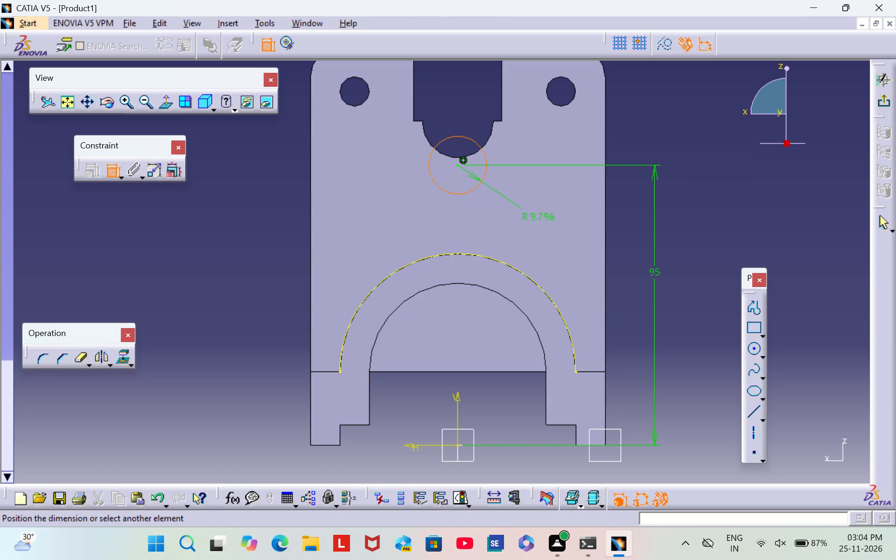
pyautogui.click(545, 224)
pyautogui.doubleClick(541, 221)
pyautogui.press('BackSpace')
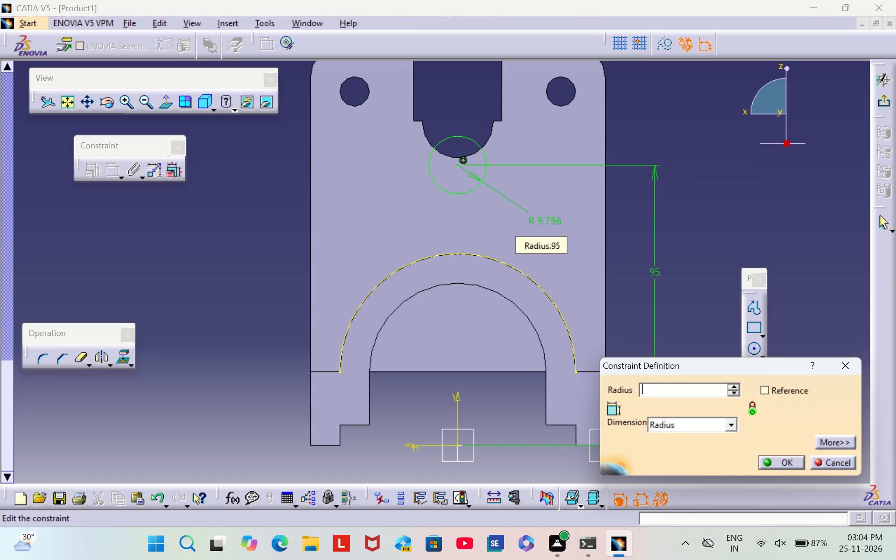
pyautogui.write('10')
pyautogui.press('Return')
pyautogui.click(822, 226)
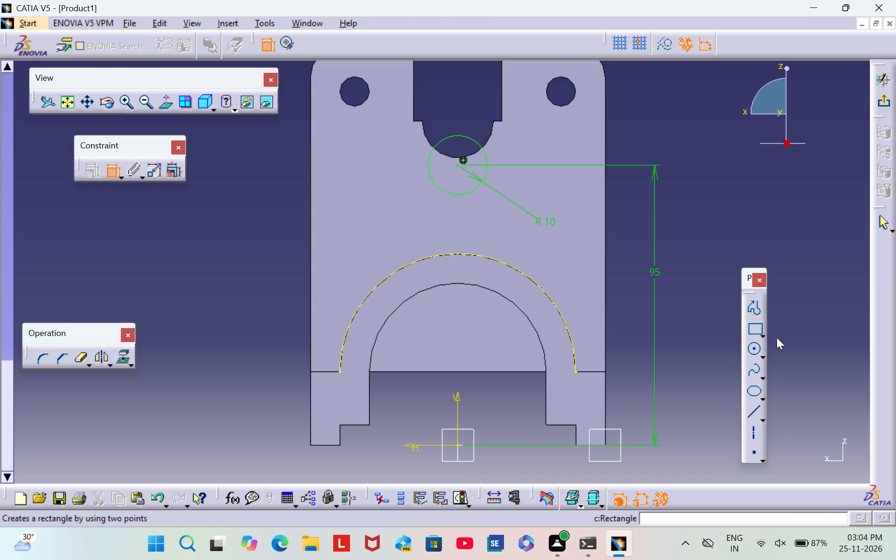
# Sketch a larger concentric circle of about 16.5 mm radius around the 10 mm radius circle.
pyautogui.click(753, 350)
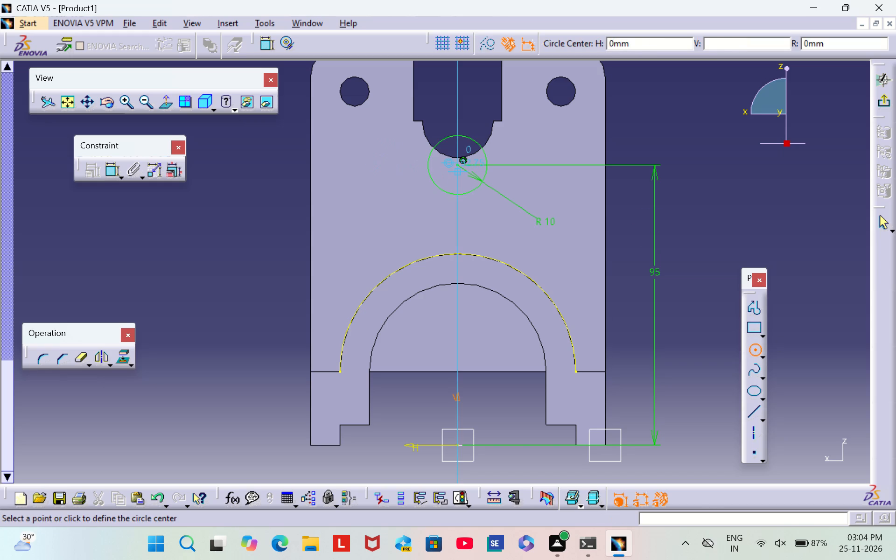
pyautogui.click(456, 164)
pyautogui.click(485, 125)
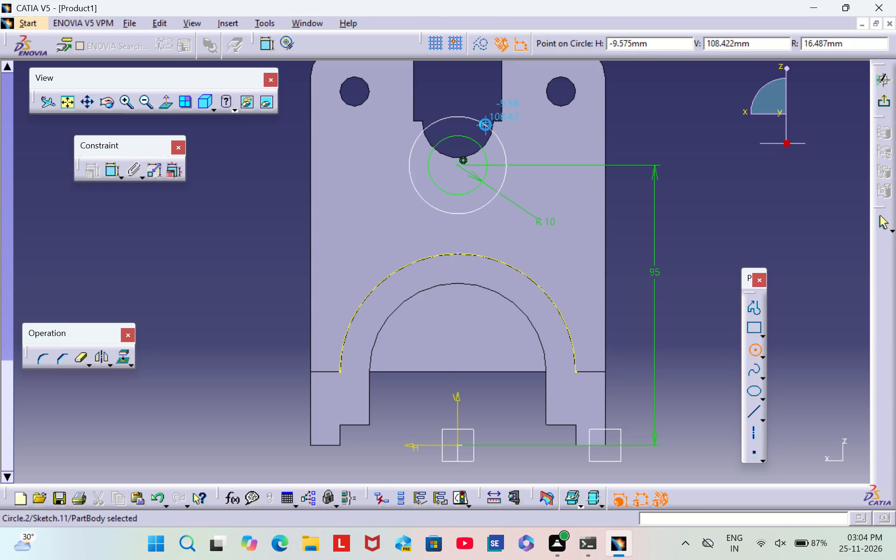
# Constrain the outer circle's radius to 20 mm.
pyautogui.click(109, 175)
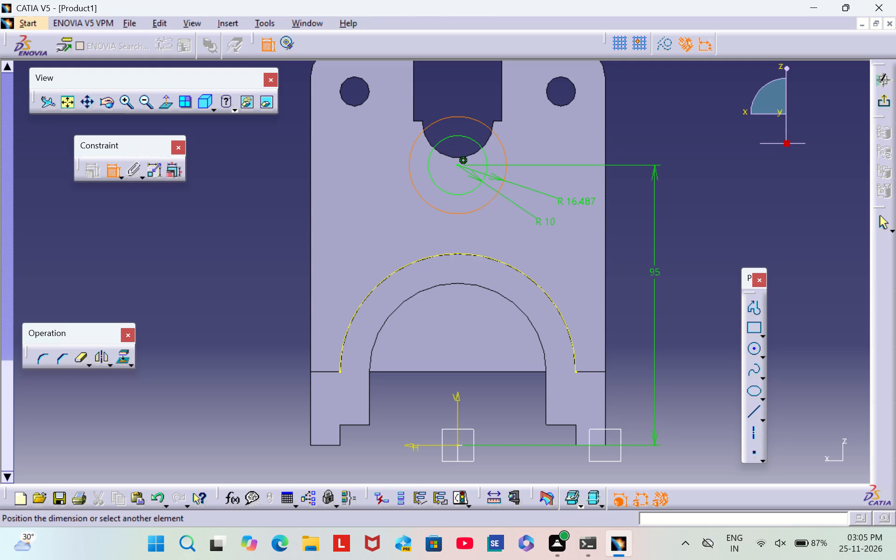
pyautogui.click(583, 198)
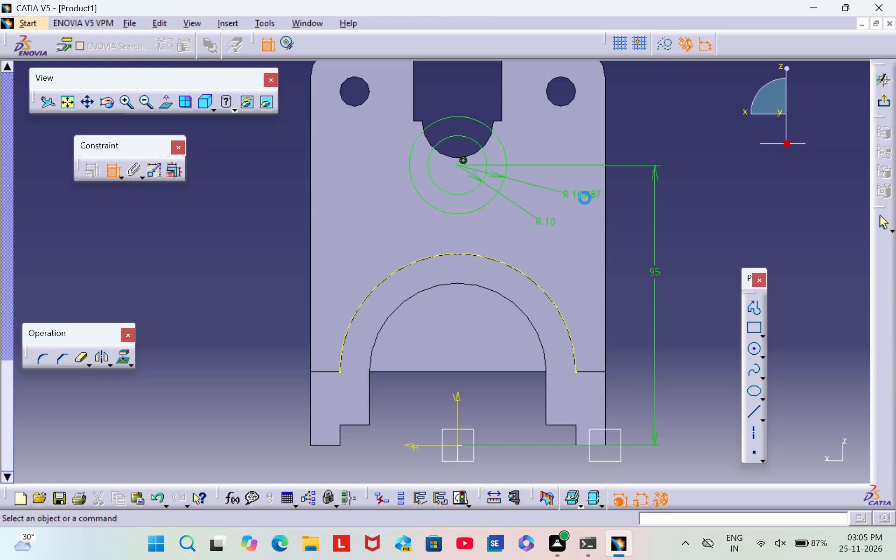
pyautogui.doubleClick(584, 195)
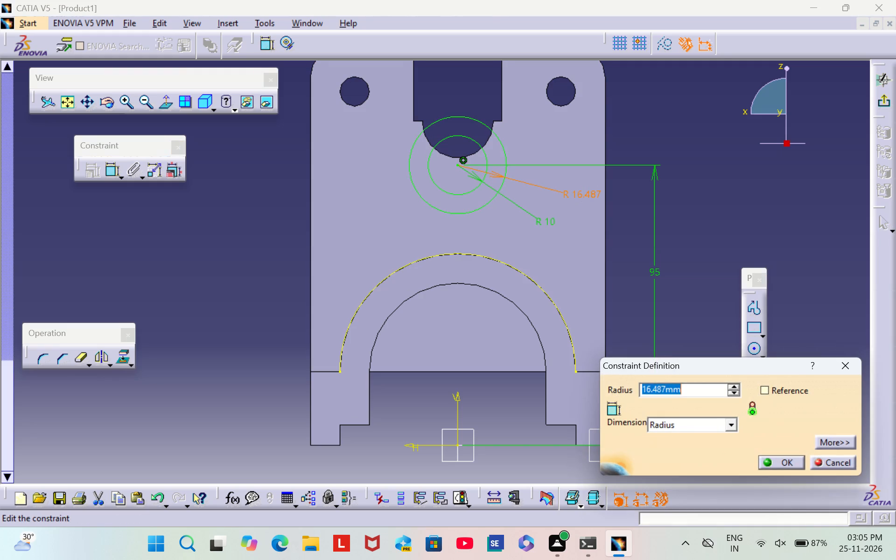
pyautogui.press('BackSpace')
pyautogui.write('20')
pyautogui.press('Return')
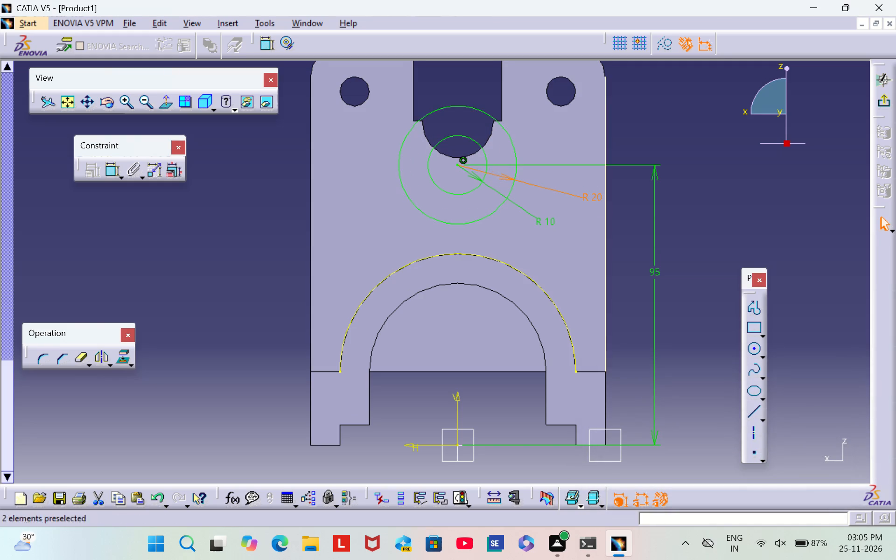
pyautogui.click(689, 192)
# Delete the inner 10 mm radius circle from the sketch.
pyautogui.rightClick(476, 184)
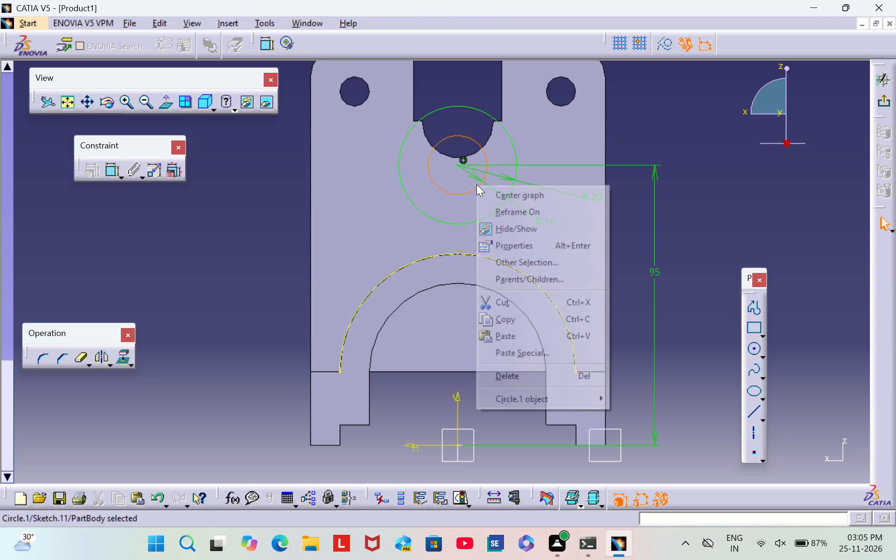
pyautogui.click(546, 378)
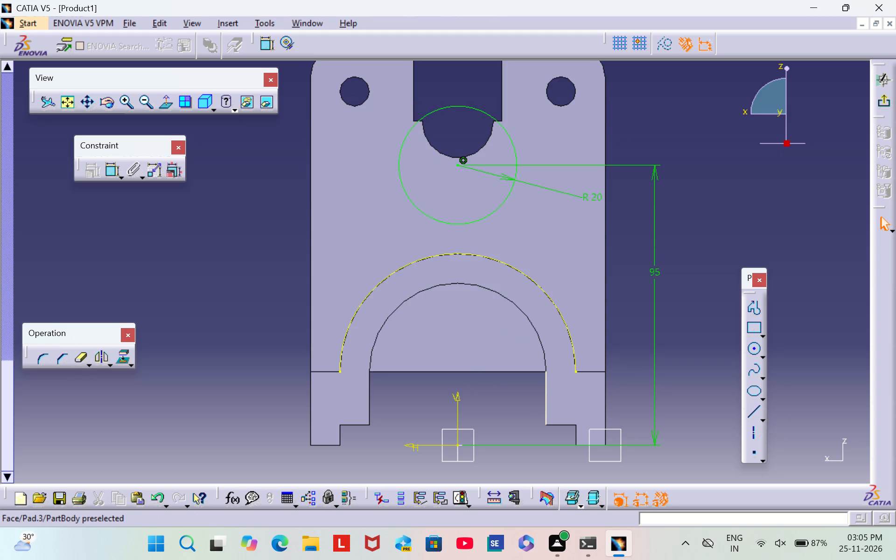
# Sketch two slanted lines flanking the R 20 circle, spreading downward from beside it to outside the arch's lower ends.
pyautogui.click(753, 415)
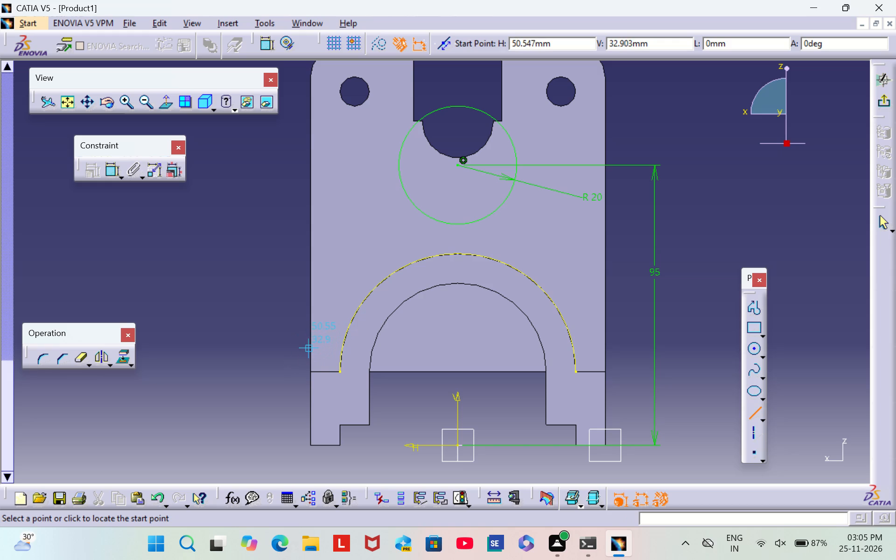
pyautogui.click(296, 364)
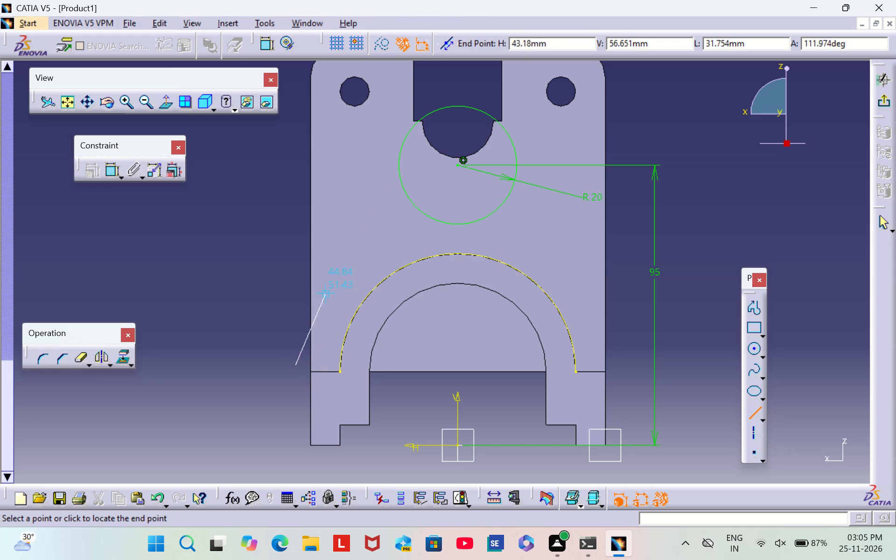
pyautogui.click(393, 135)
pyautogui.click(135, 290)
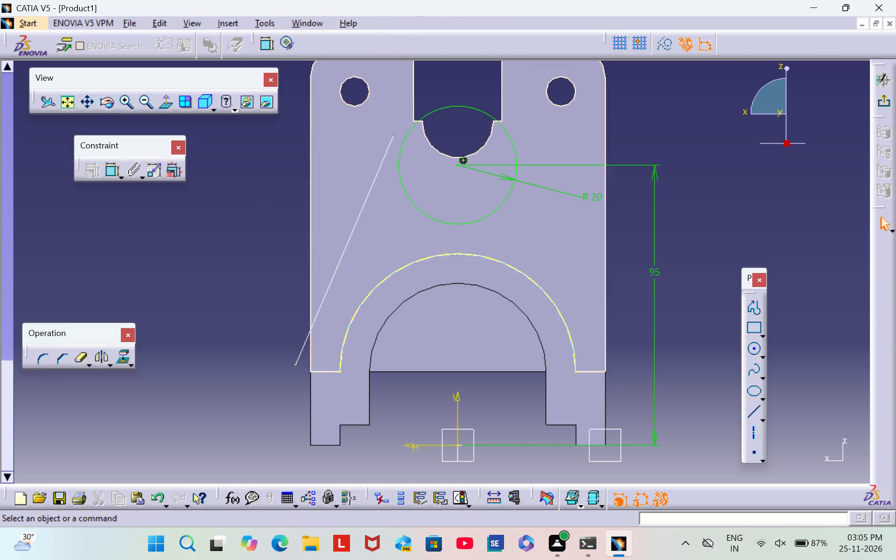
pyautogui.click(758, 407)
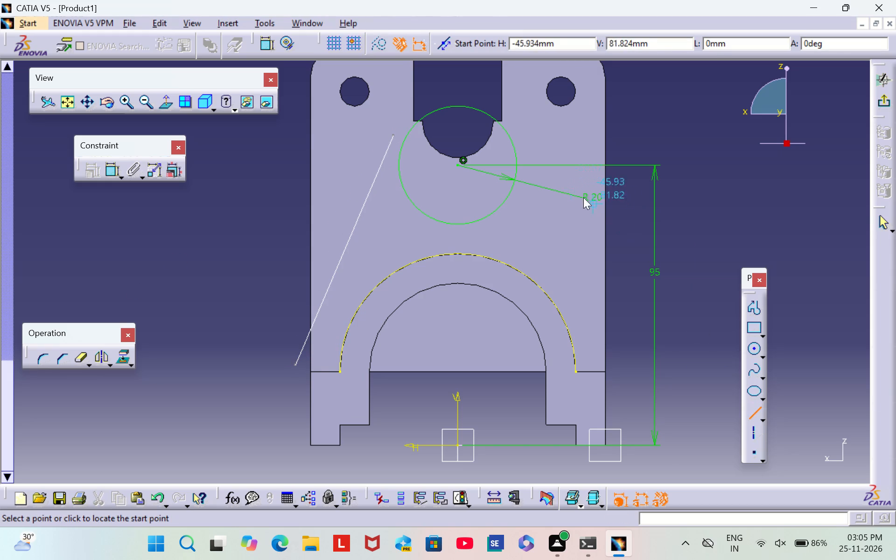
pyautogui.click(524, 133)
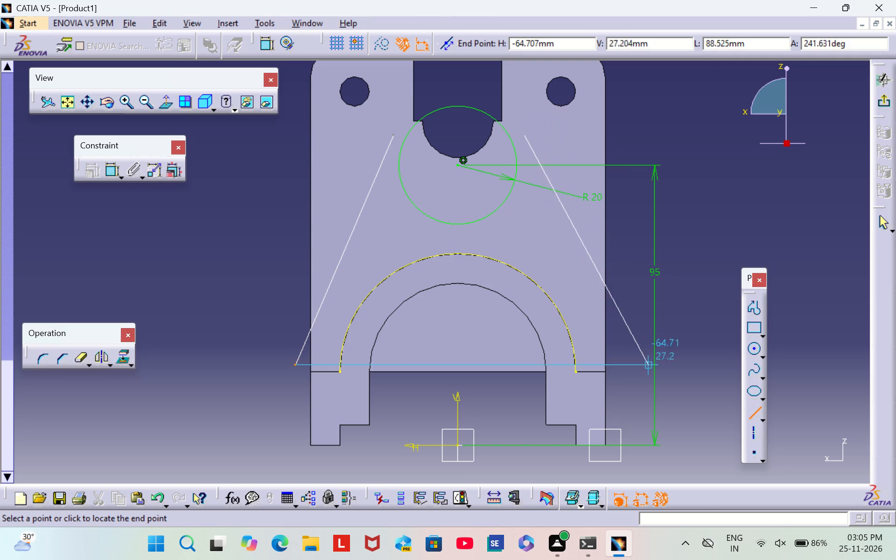
pyautogui.click(626, 350)
pyautogui.click(755, 190)
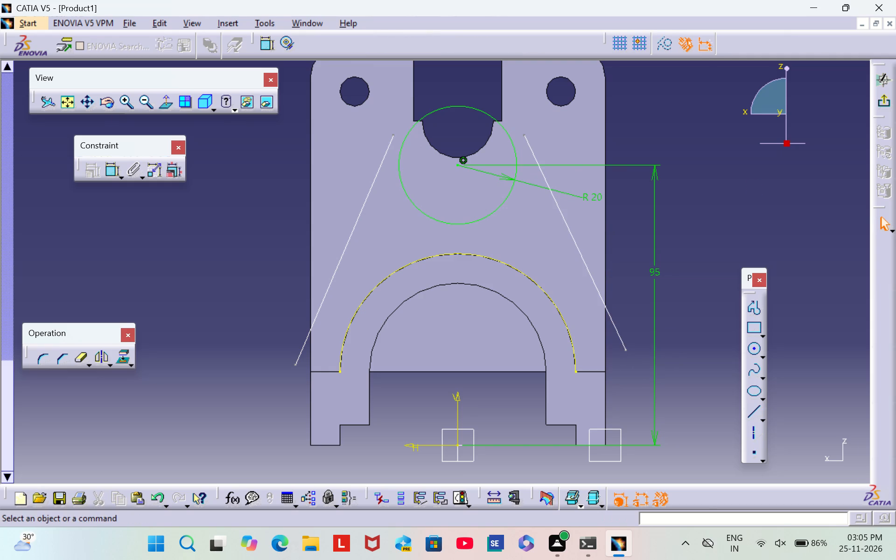
# Make each slanted line's lower endpoint coincident with the nearest lower end of the projected arch curve.
pyautogui.doubleClick(110, 175)
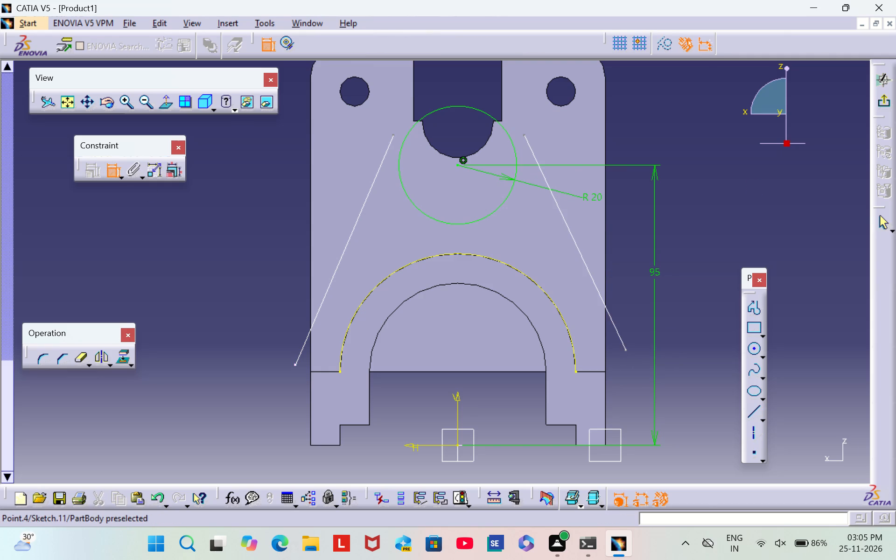
pyautogui.click(295, 364)
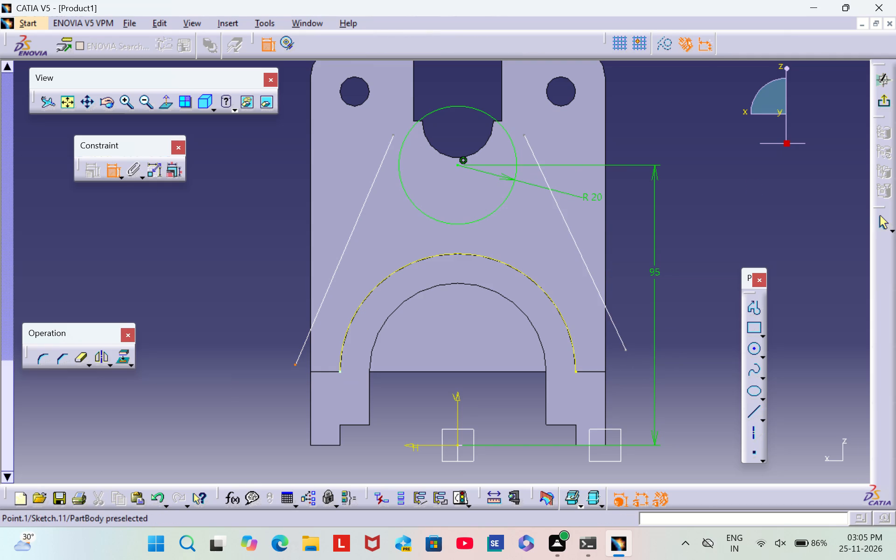
pyautogui.click(337, 371)
pyautogui.rightClick(215, 322)
pyautogui.click(308, 431)
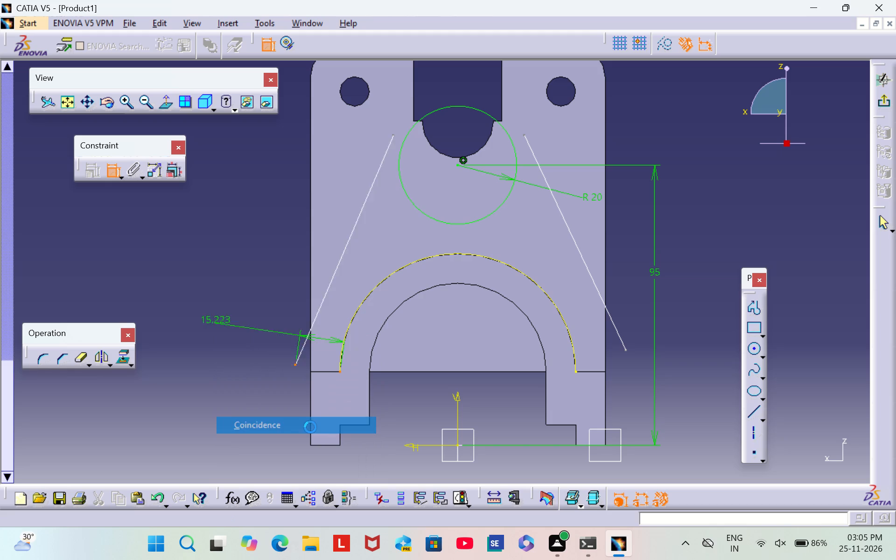
pyautogui.click(625, 348)
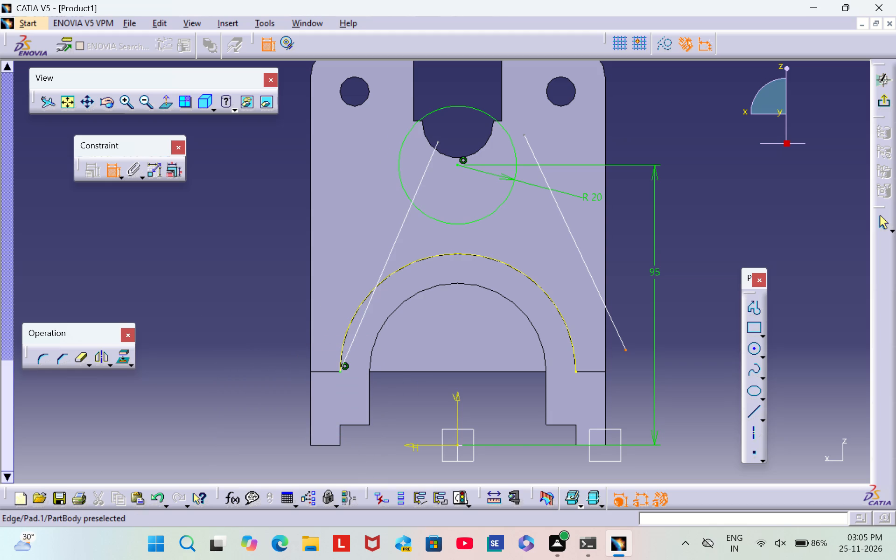
pyautogui.click(575, 370)
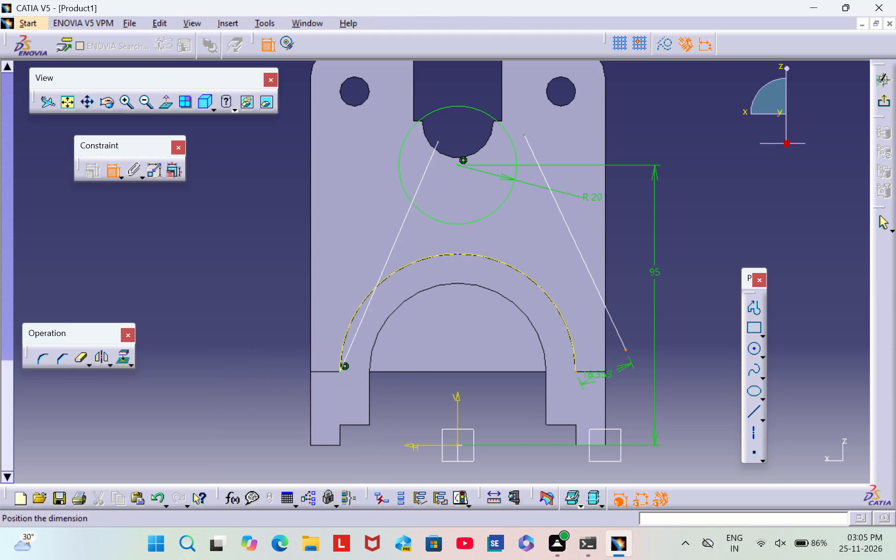
pyautogui.rightClick(617, 320)
pyautogui.click(656, 420)
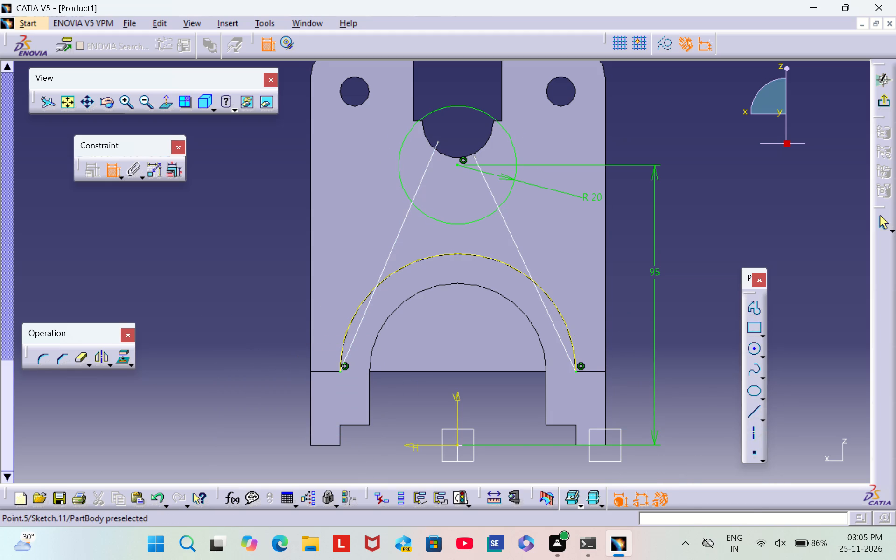
# Move the upper endpoints of both slanted lines outward so they lie clear of the R 20 circle on either side.
pyautogui.moveTo(438, 140); pyautogui.dragTo(423, 137)
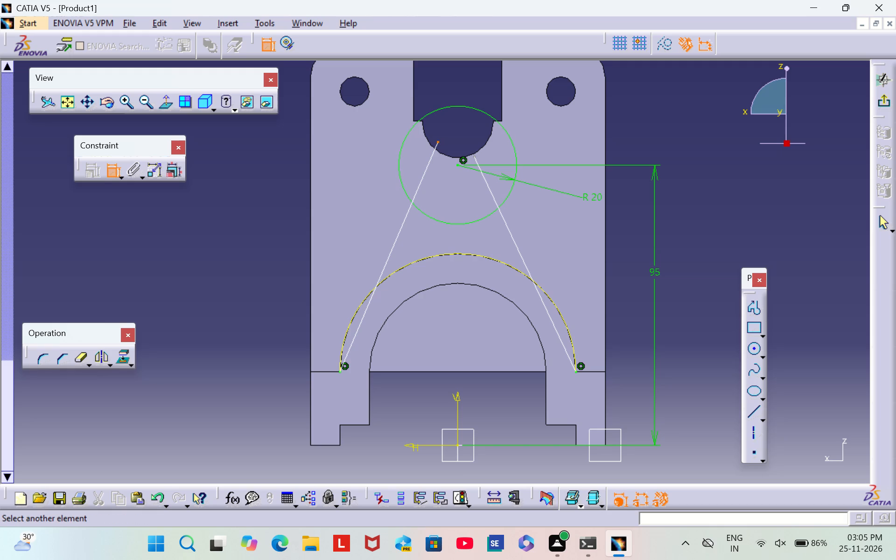
pyautogui.click(111, 172)
pyautogui.click(215, 245)
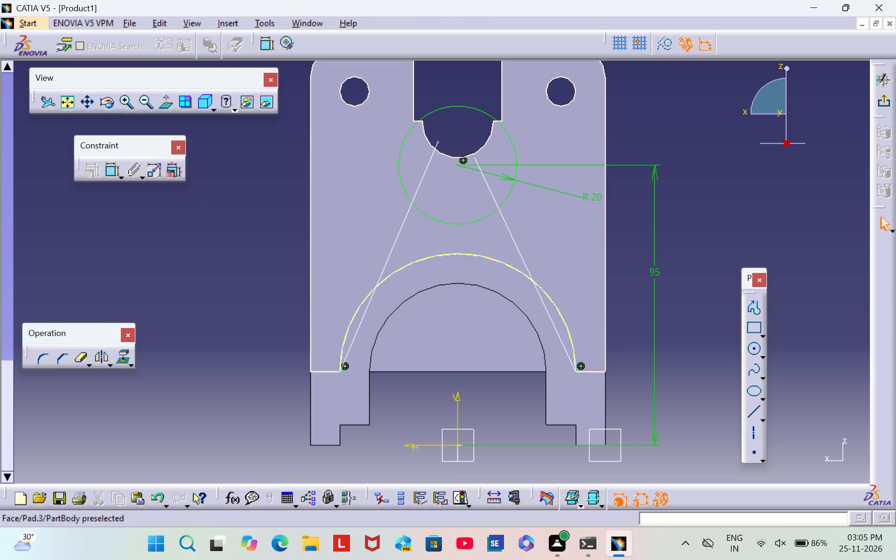
pyautogui.moveTo(438, 140); pyautogui.dragTo(422, 138)
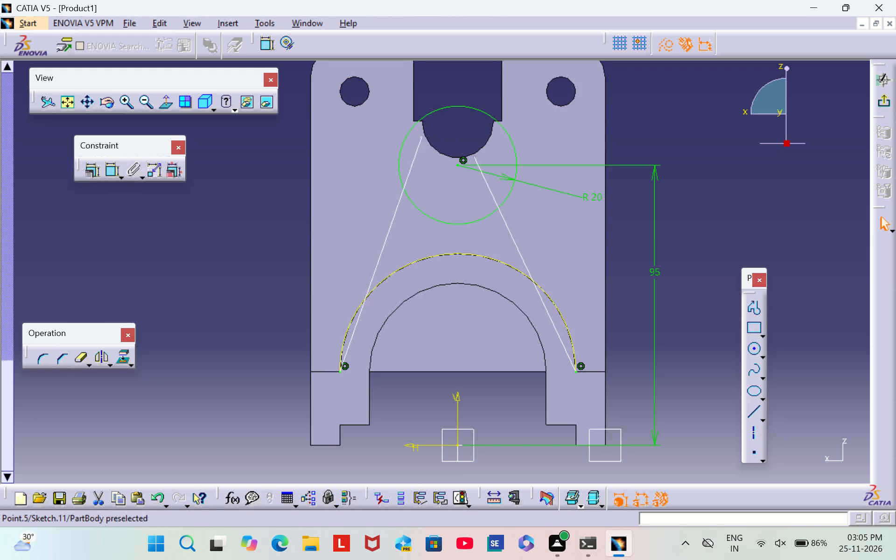
pyautogui.moveTo(422, 138); pyautogui.dragTo(392, 126)
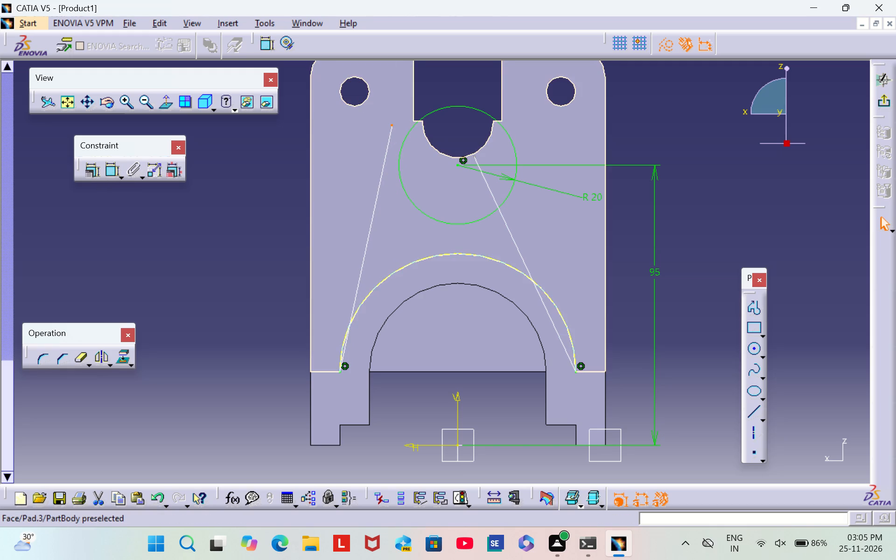
pyautogui.moveTo(474, 154); pyautogui.dragTo(531, 126)
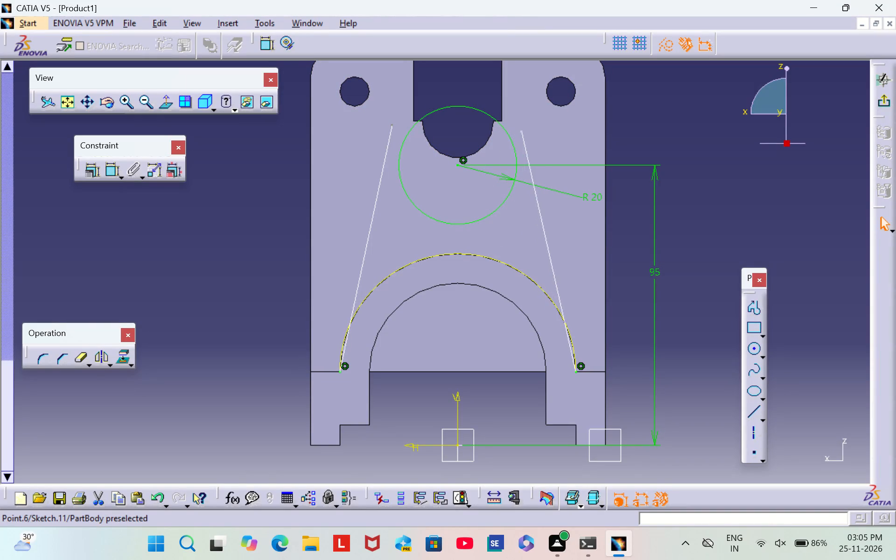
pyautogui.moveTo(531, 126); pyautogui.dragTo(534, 124)
pyautogui.click(654, 119)
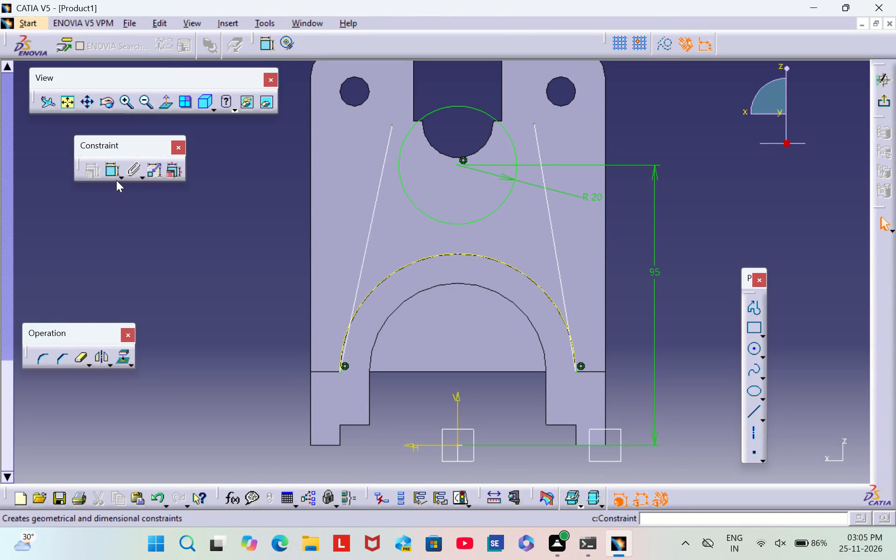
# Constrain both slanted lines tangent to the R 20 circle, one on each side.
pyautogui.doubleClick(112, 175)
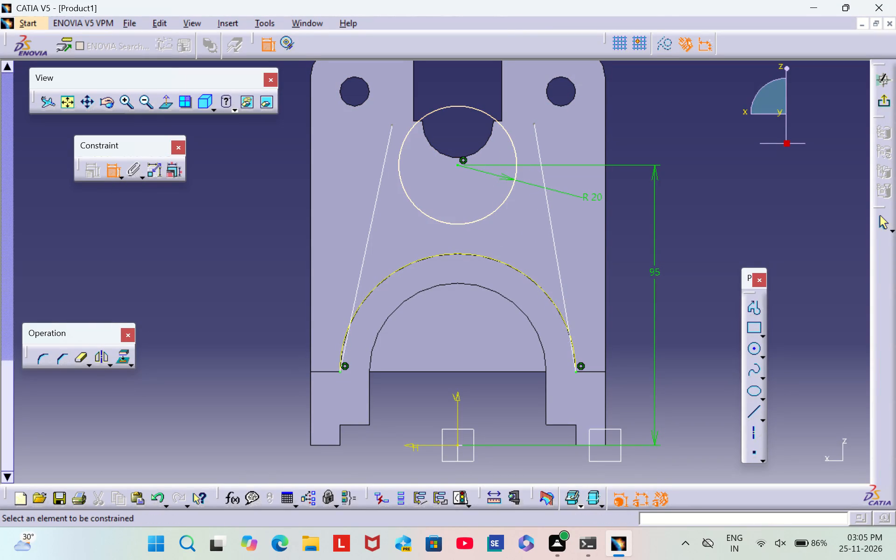
pyautogui.click(403, 145)
pyautogui.click(385, 157)
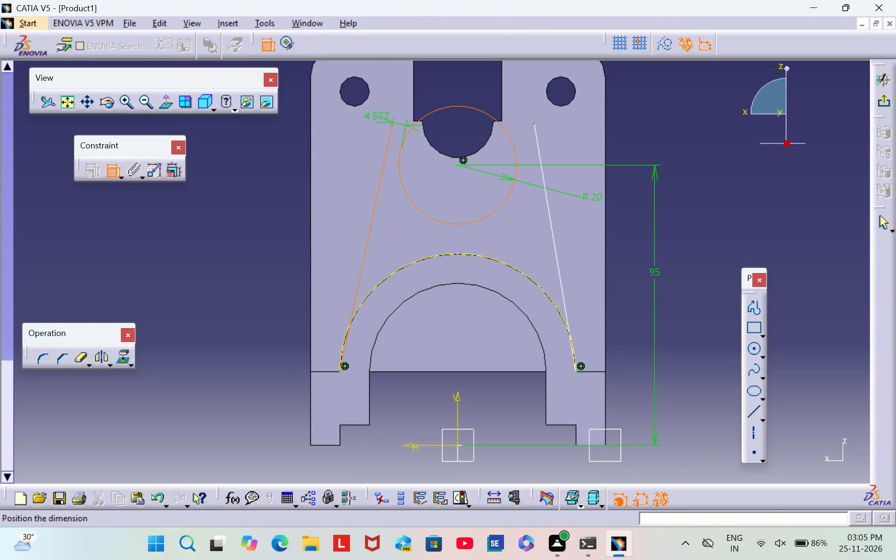
pyautogui.rightClick(388, 94)
pyautogui.click(422, 218)
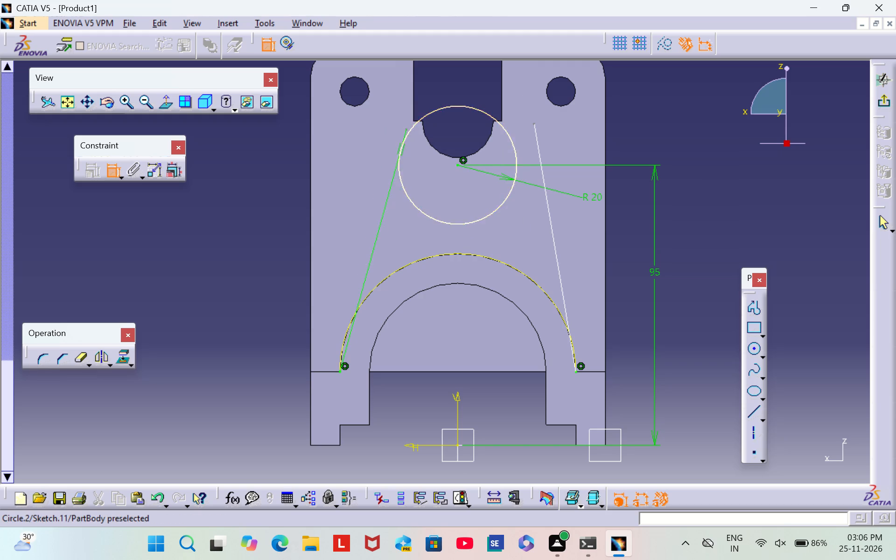
pyautogui.click(514, 149)
pyautogui.click(537, 137)
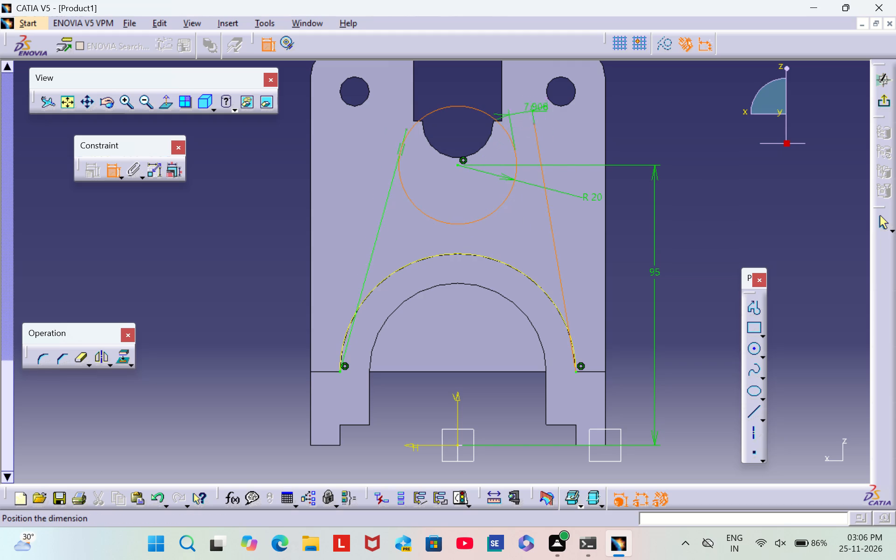
pyautogui.rightClick(536, 108)
pyautogui.click(595, 232)
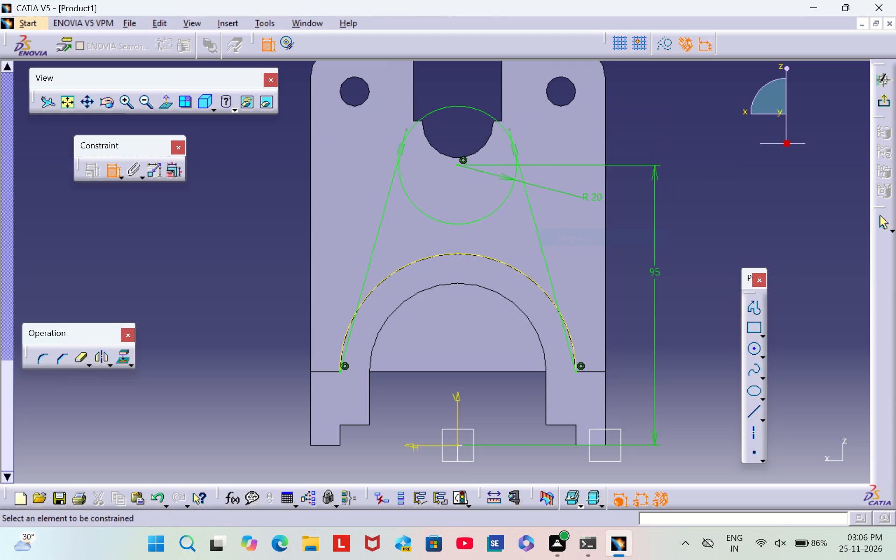
# Quick-trim the R 20 circle's lower arc and the ends of both slanted lines that extend past their tangent points.
pyautogui.click(83, 358)
pyautogui.click(460, 222)
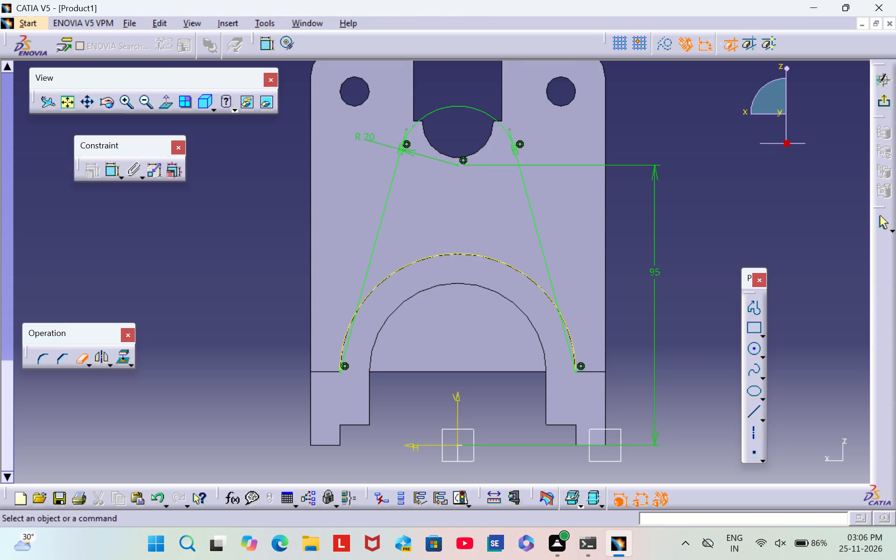
pyautogui.doubleClick(123, 106)
pyautogui.click(124, 104)
pyautogui.doubleClick(82, 360)
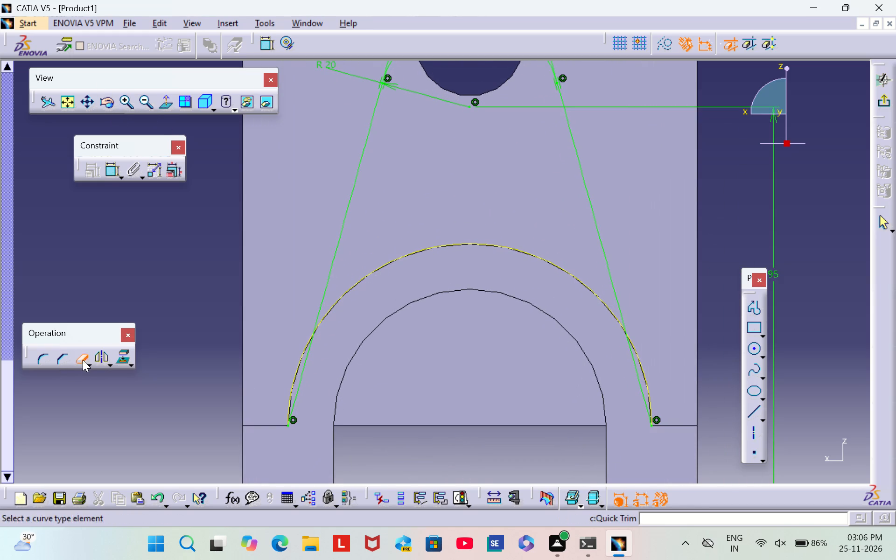
pyautogui.tripleClick(131, 102)
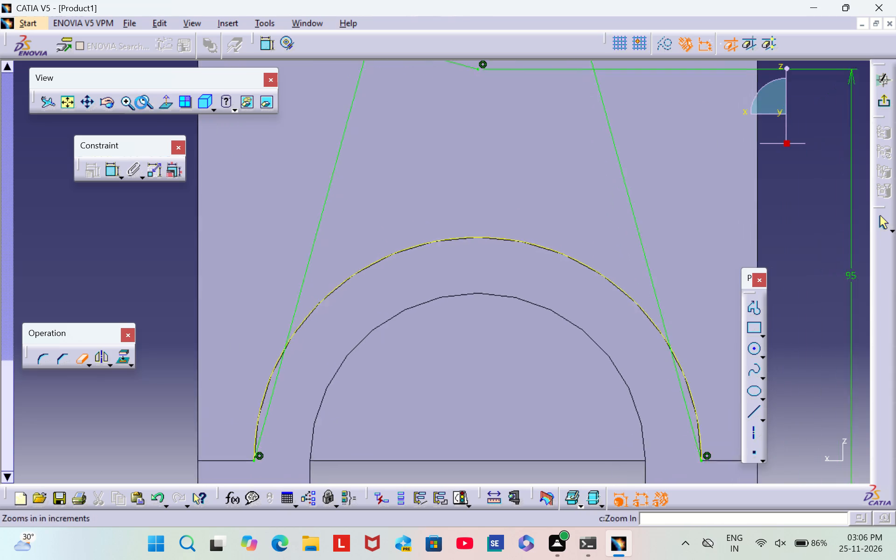
pyautogui.moveTo(436, 144); pyautogui.dragTo(219, 548, button='middle')
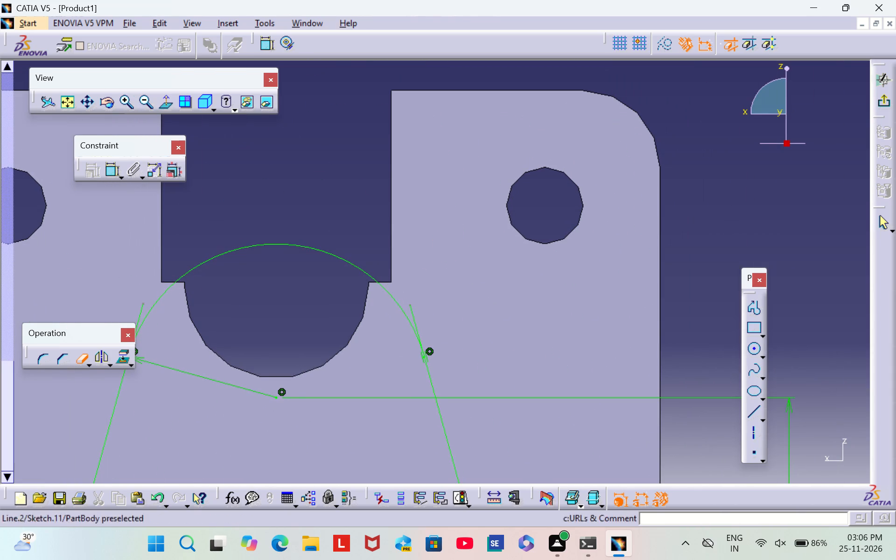
pyautogui.click(413, 308)
pyautogui.moveTo(324, 441); pyautogui.dragTo(677, 327, button='middle')
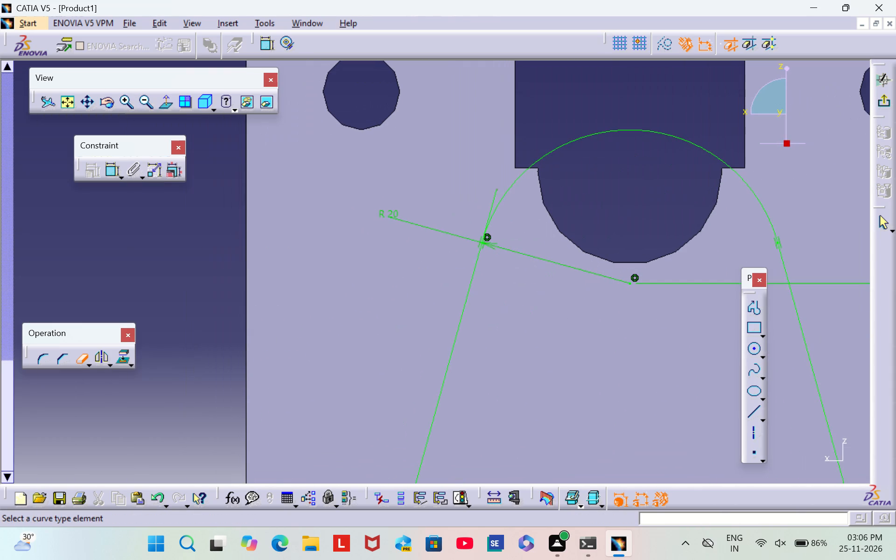
pyautogui.click(495, 200)
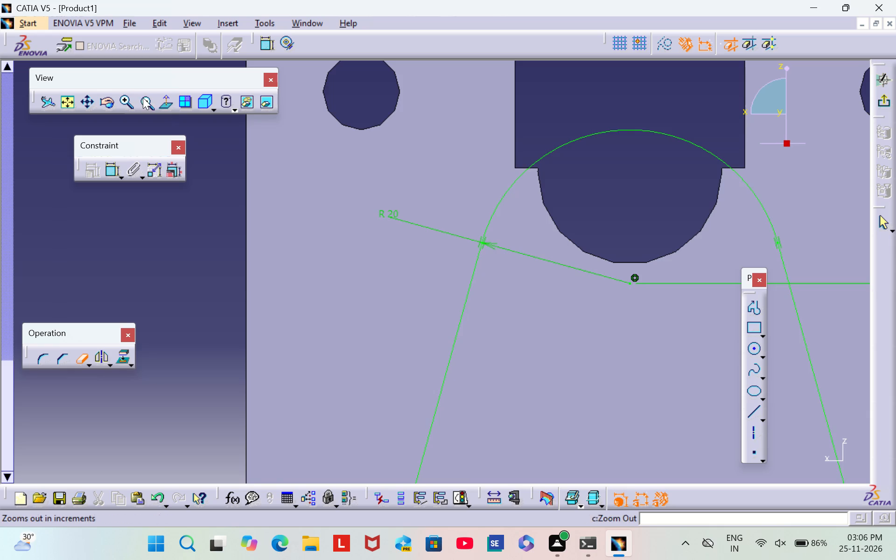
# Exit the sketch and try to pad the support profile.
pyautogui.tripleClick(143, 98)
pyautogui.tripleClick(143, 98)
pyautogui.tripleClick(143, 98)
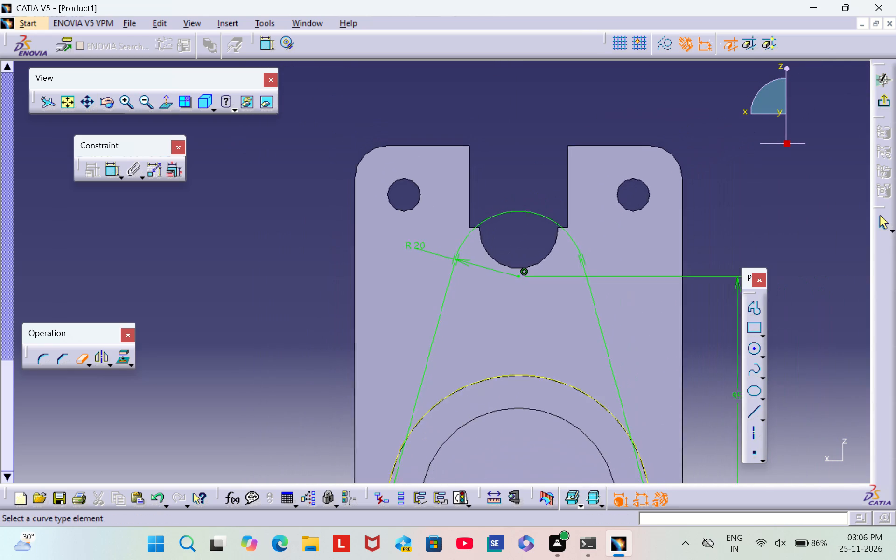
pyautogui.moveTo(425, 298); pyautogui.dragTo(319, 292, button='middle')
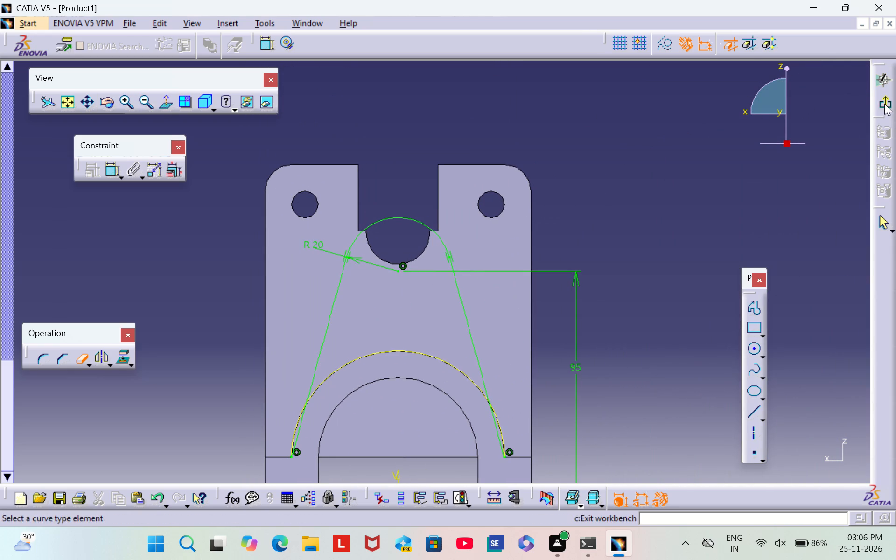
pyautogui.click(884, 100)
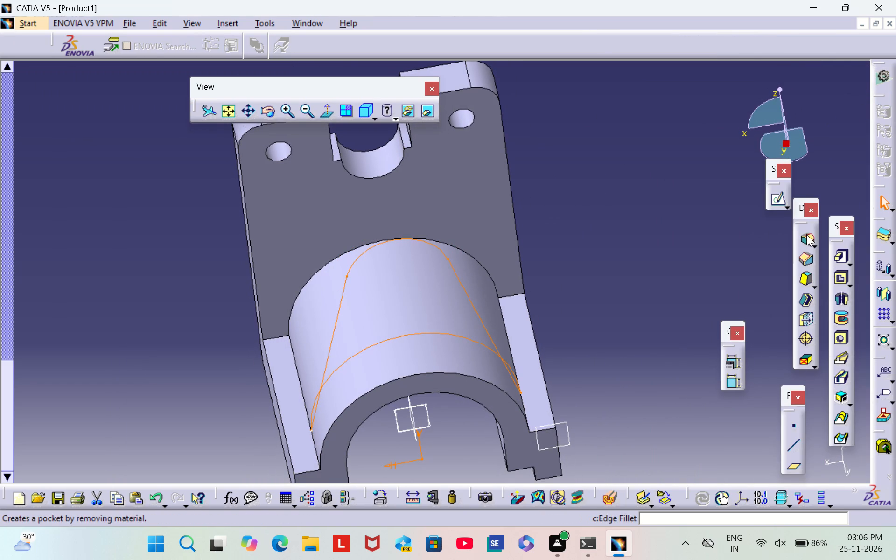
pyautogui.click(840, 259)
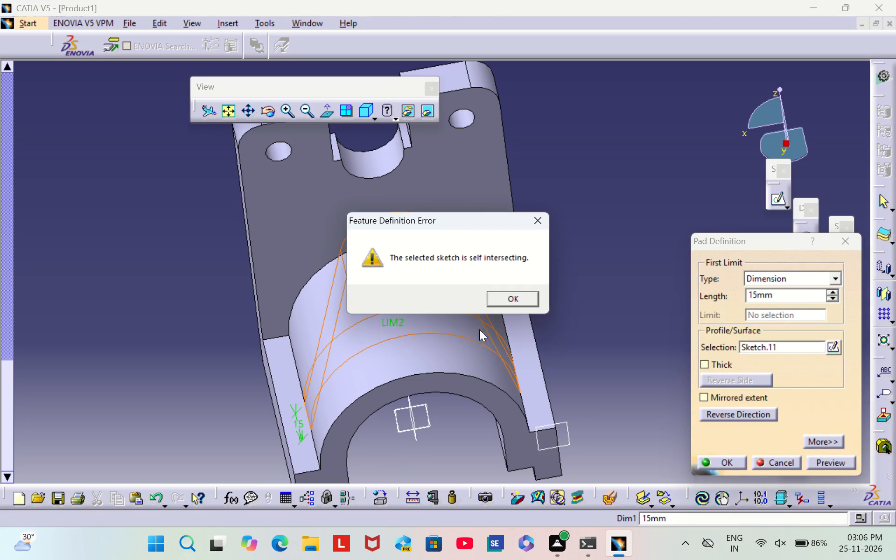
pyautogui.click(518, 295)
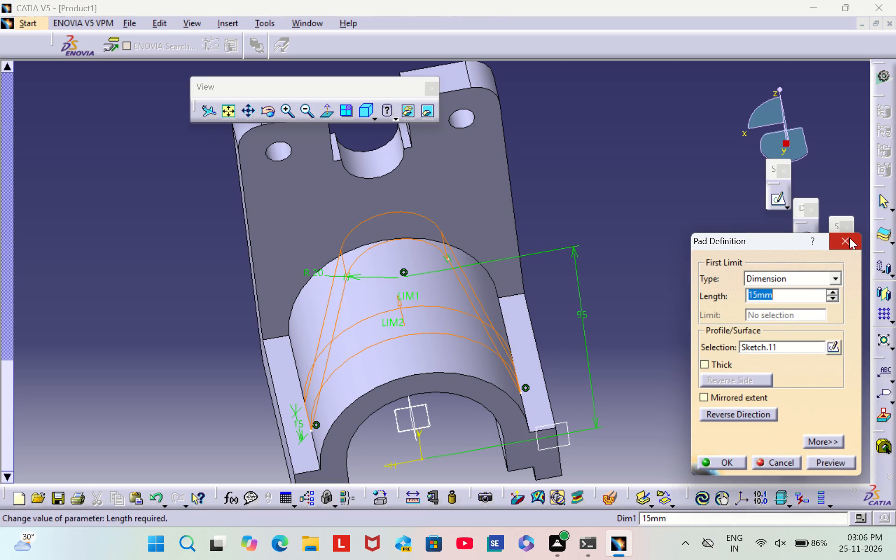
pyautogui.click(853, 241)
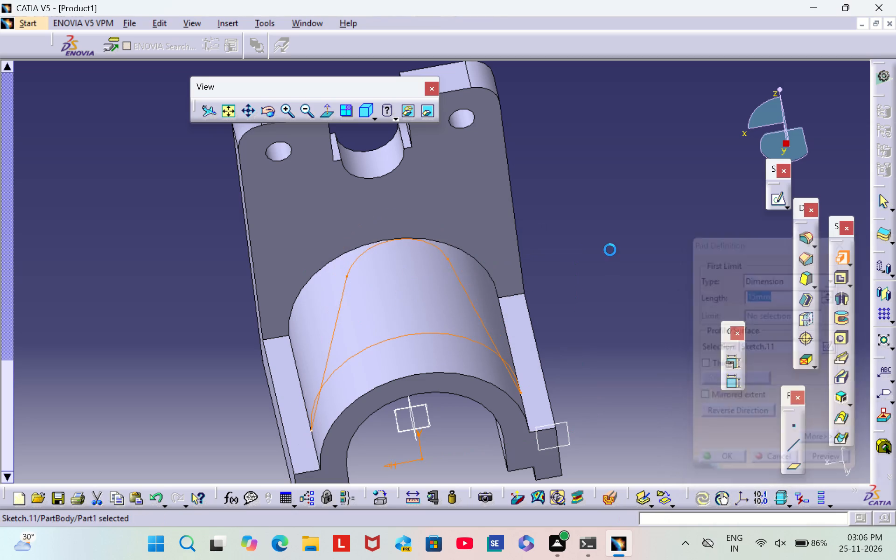
# Reopen the support profile sketch and delete the coincidence constraints at the lower endpoints of both slanted lines.
pyautogui.click(618, 240)
pyautogui.moveTo(637, 331); pyautogui.dragTo(593, 203, button='middle')
pyautogui.scroll(-1, 637, 328)
pyautogui.moveTo(636, 325); pyautogui.dragTo(593, 203, button='right')
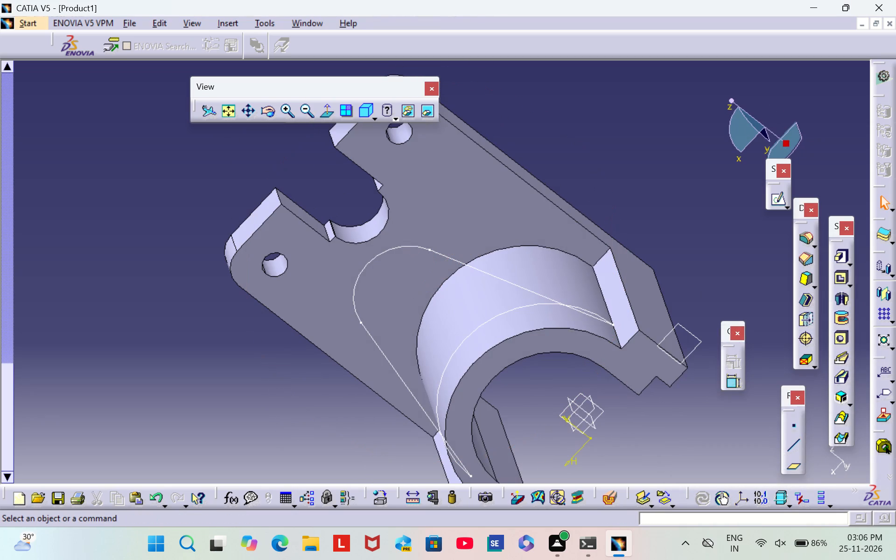
pyautogui.click(779, 200)
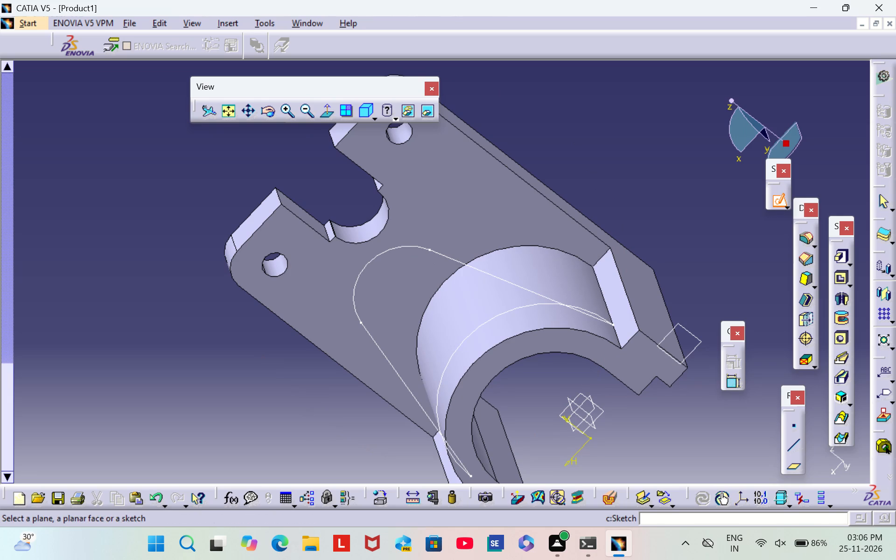
pyautogui.click(522, 288)
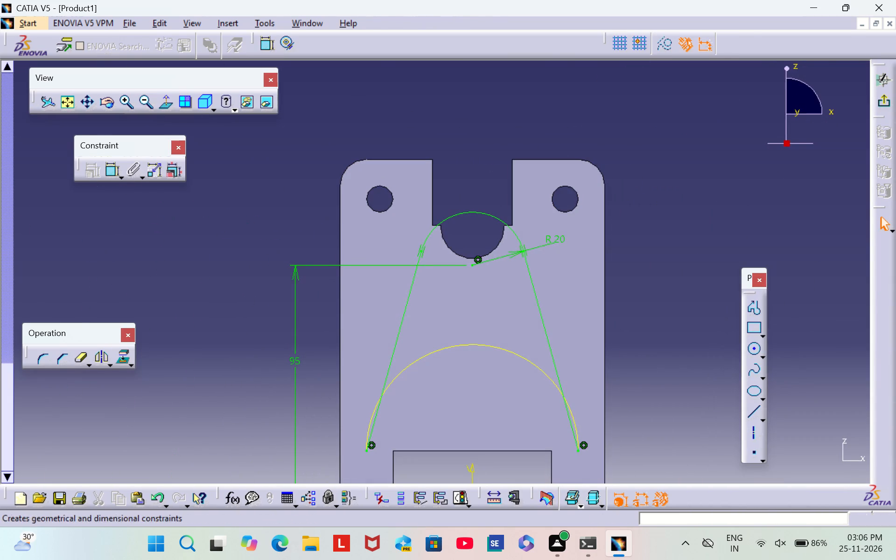
pyautogui.click(166, 103)
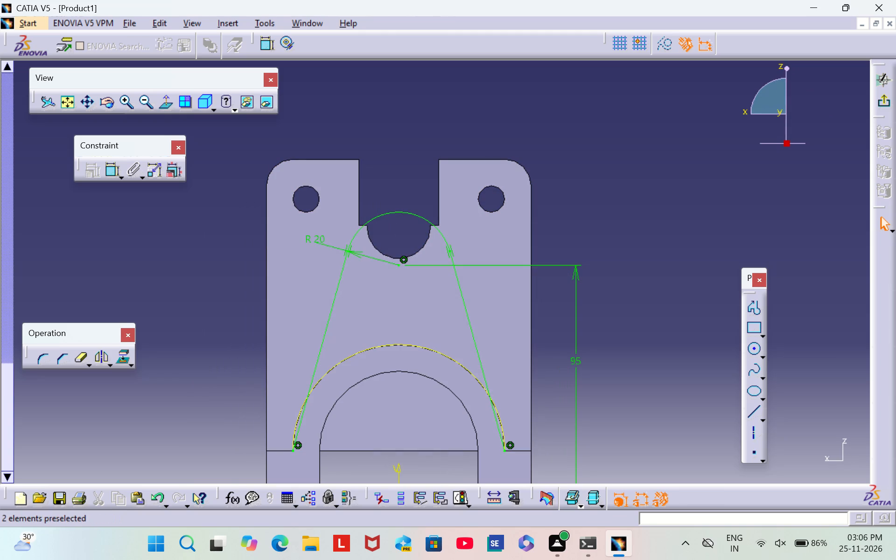
pyautogui.rightClick(510, 443)
pyautogui.click(551, 409)
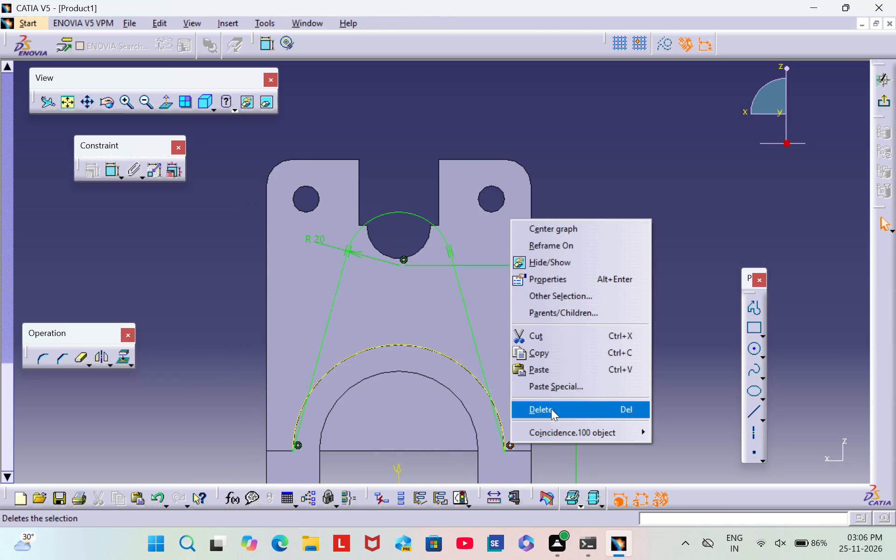
pyautogui.rightClick(298, 445)
pyautogui.click(354, 412)
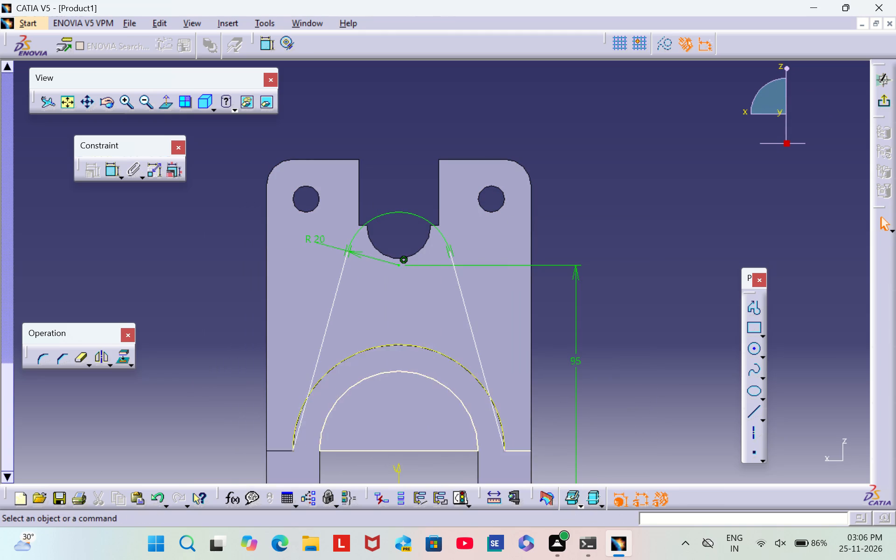
# Move both slanted lines outward so their lower ends come free of the projected arch curve's endpoints.
pyautogui.moveTo(505, 449); pyautogui.dragTo(532, 432)
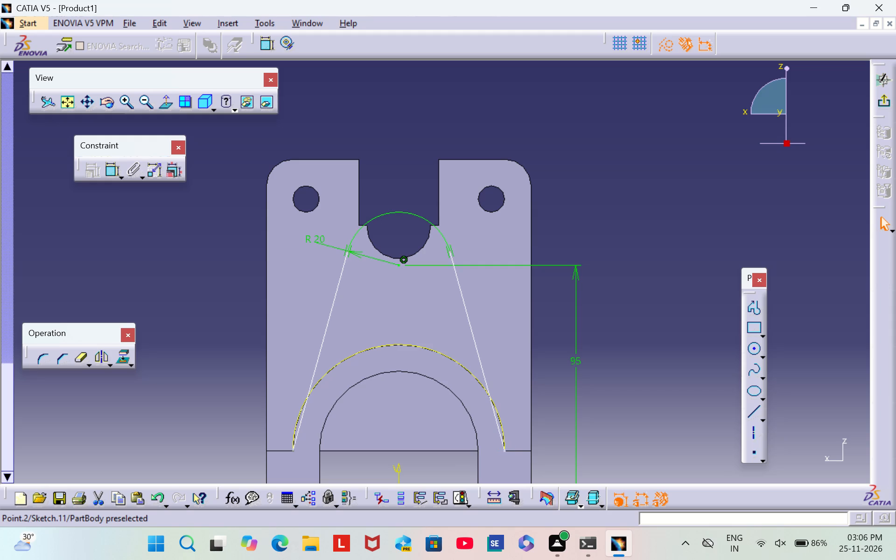
pyautogui.moveTo(532, 432); pyautogui.dragTo(536, 429)
pyautogui.click(572, 401)
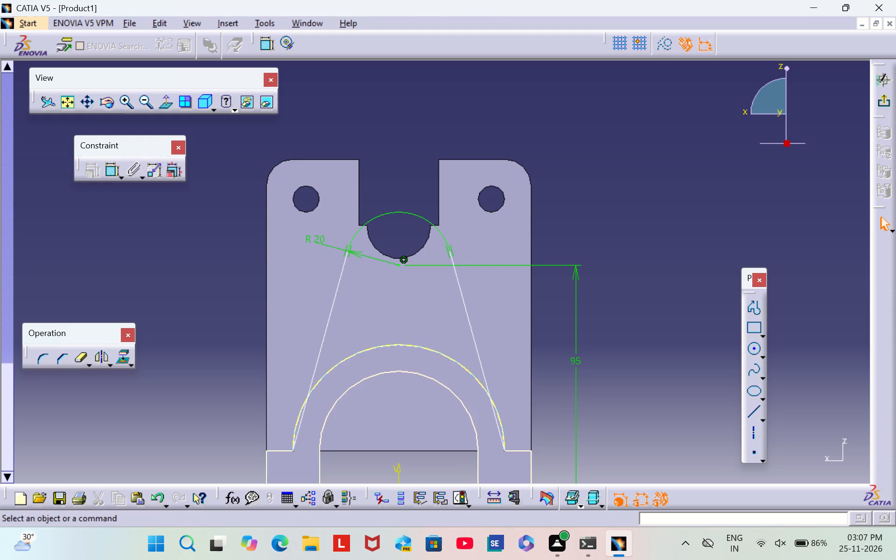
pyautogui.moveTo(504, 451); pyautogui.dragTo(505, 449)
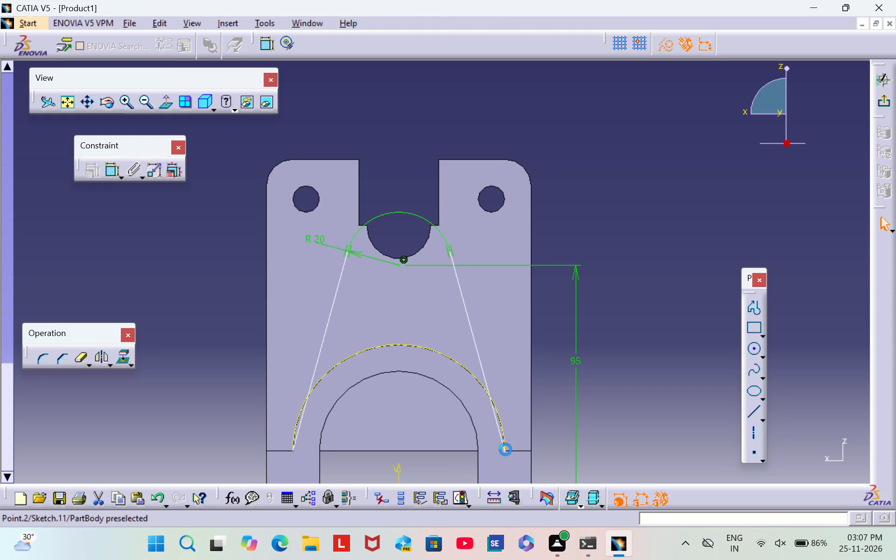
pyautogui.moveTo(505, 449); pyautogui.dragTo(545, 421)
pyautogui.click(638, 346)
pyautogui.moveTo(637, 345); pyautogui.dragTo(616, 263, button='middle')
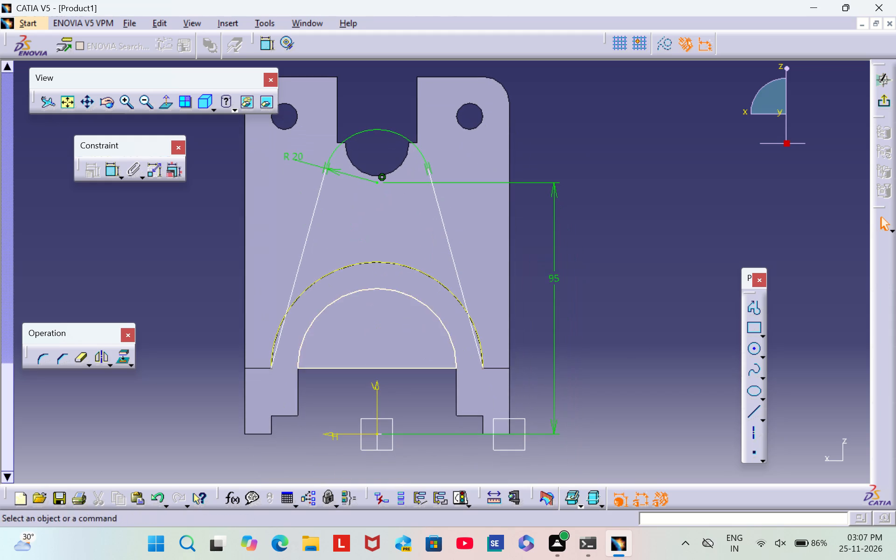
pyautogui.moveTo(278, 341); pyautogui.dragTo(247, 317)
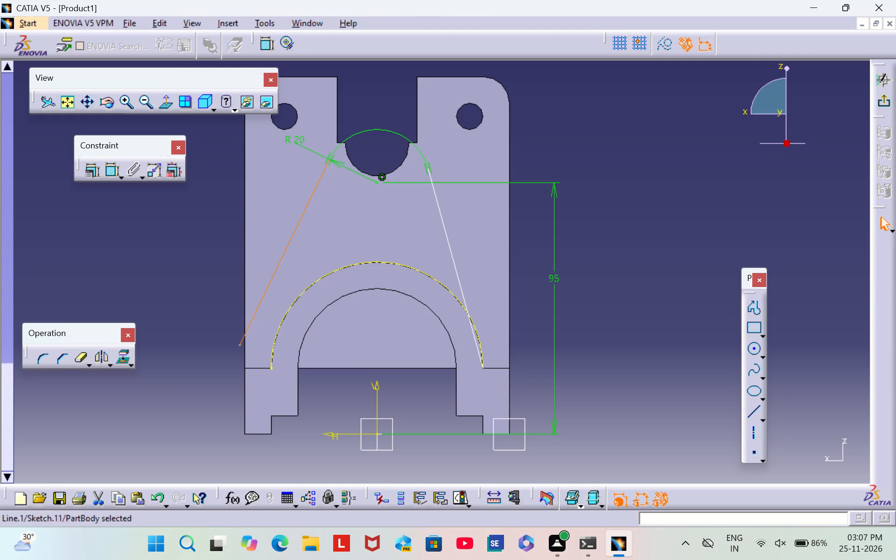
pyautogui.click(632, 260)
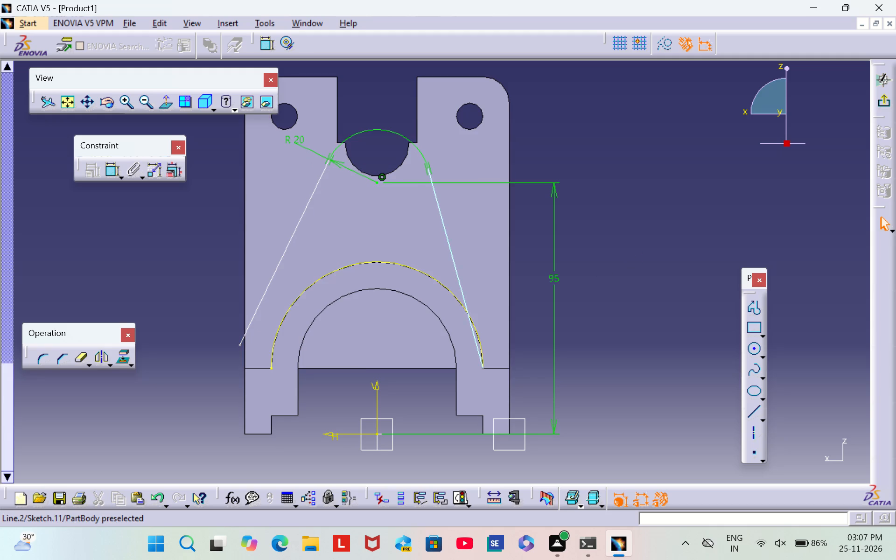
pyautogui.moveTo(458, 273); pyautogui.dragTo(538, 246)
pyautogui.click(607, 236)
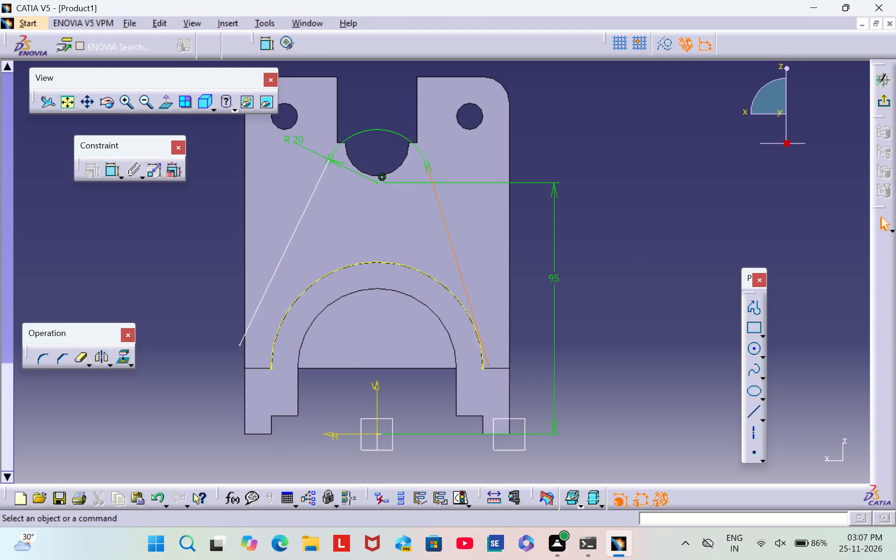
pyautogui.moveTo(468, 292); pyautogui.dragTo(511, 275)
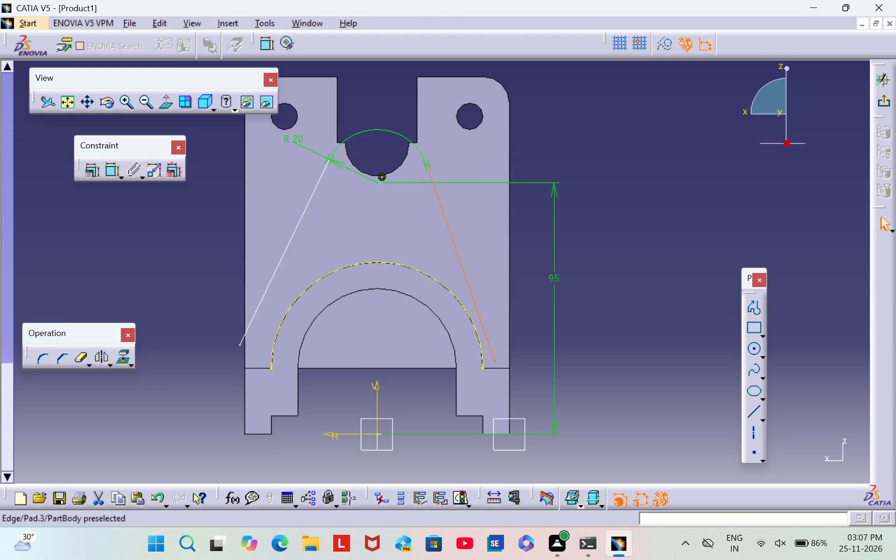
pyautogui.click(617, 245)
# Constrain both slanted lines tangent to the projected arch curve, one on each side.
pyautogui.doubleClick(110, 169)
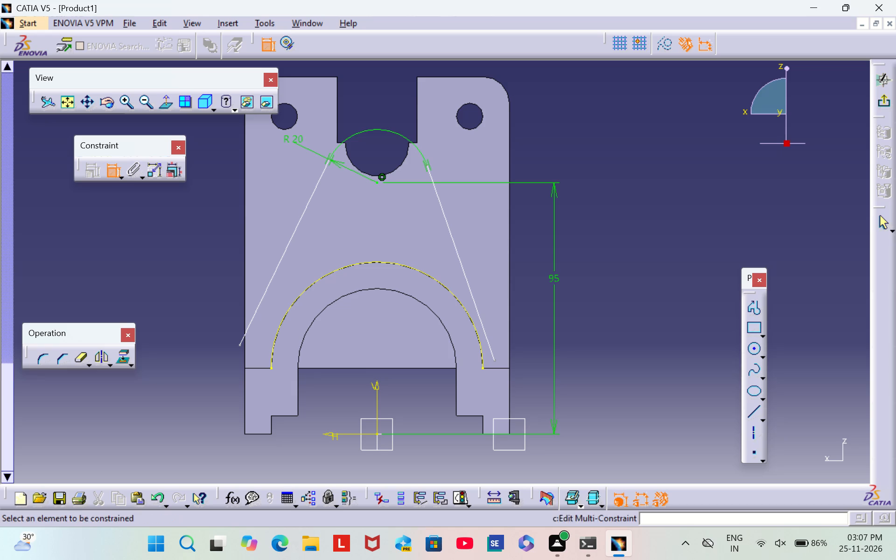
pyautogui.click(467, 309)
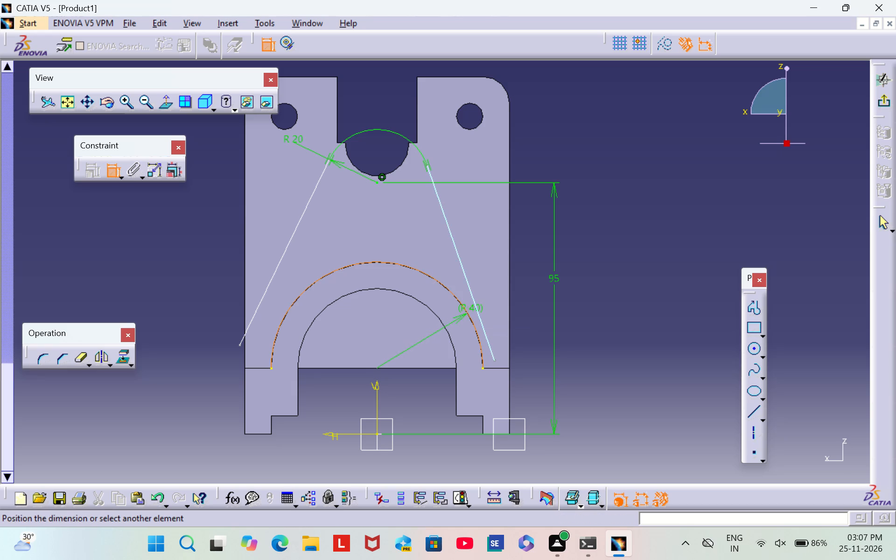
pyautogui.click(470, 292)
pyautogui.rightClick(532, 265)
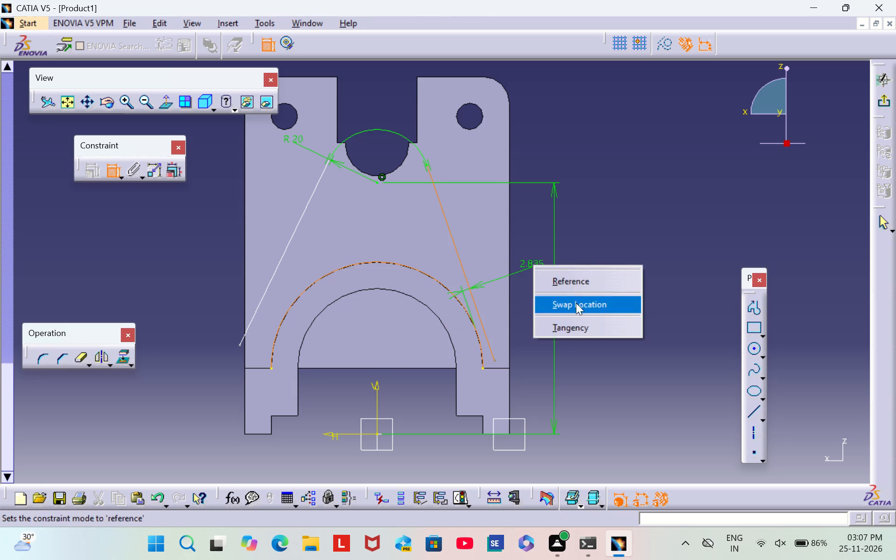
pyautogui.click(573, 322)
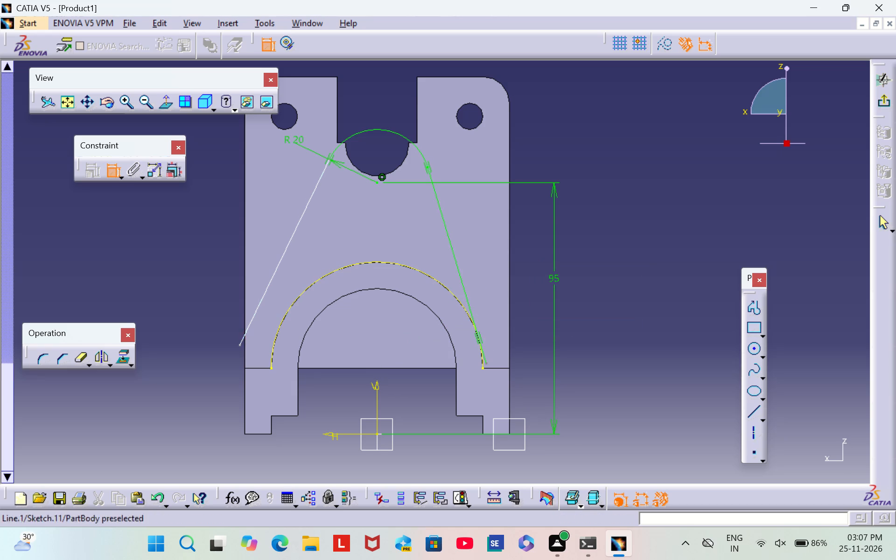
pyautogui.click(252, 321)
pyautogui.click(284, 315)
pyautogui.rightClick(307, 257)
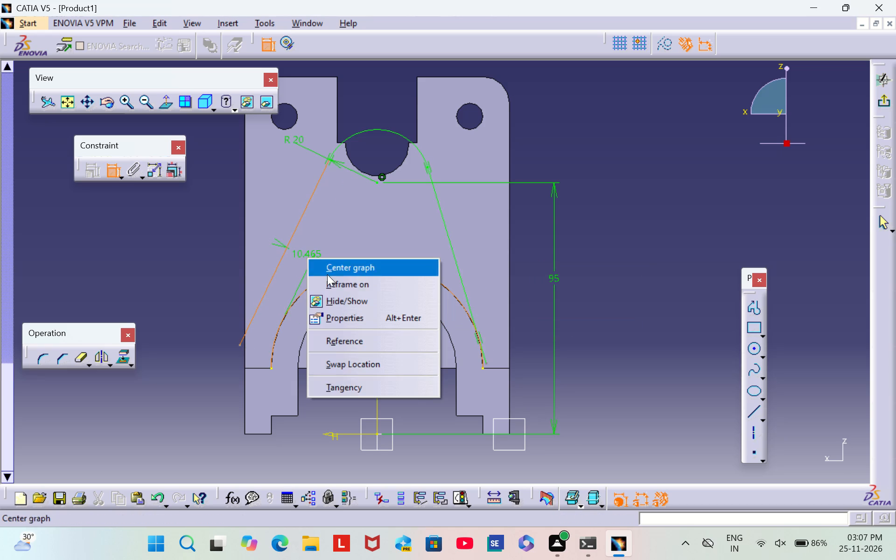
pyautogui.click(354, 387)
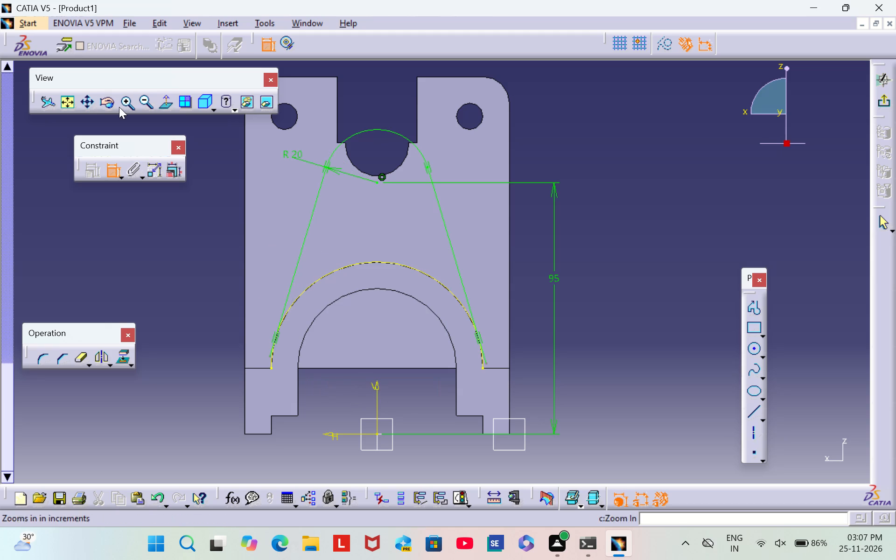
# Quick-trim the slanted lines' lower ends and the projected arch curve's short lower ends beyond the tangent points on both sides.
pyautogui.tripleClick(123, 101)
pyautogui.click(124, 100)
pyautogui.moveTo(384, 402); pyautogui.dragTo(462, 305, button='middle')
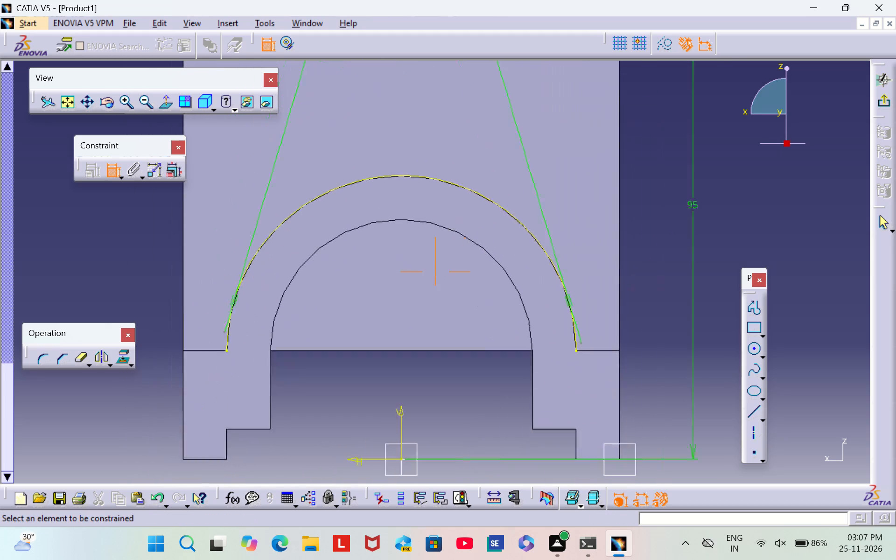
pyautogui.moveTo(462, 305); pyautogui.dragTo(479, 291, button='middle')
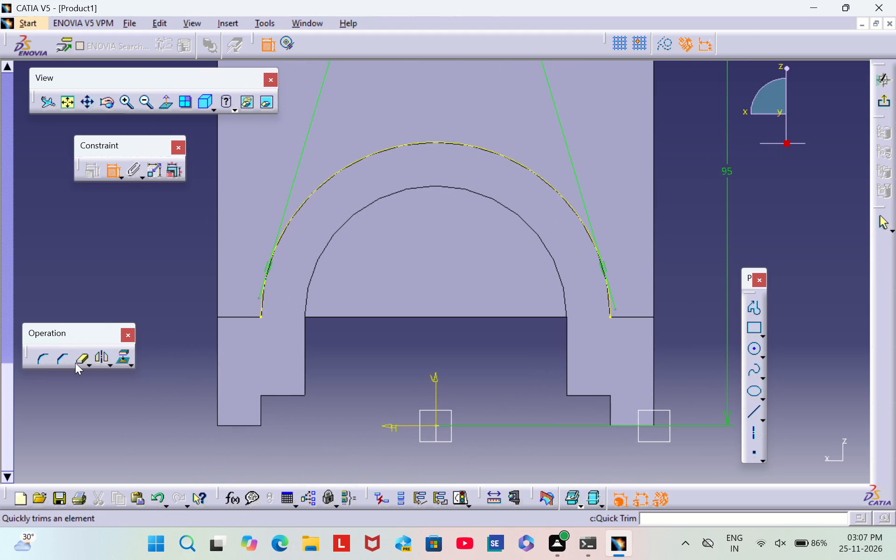
pyautogui.doubleClick(75, 363)
pyautogui.tripleClick(124, 104)
pyautogui.tripleClick(124, 104)
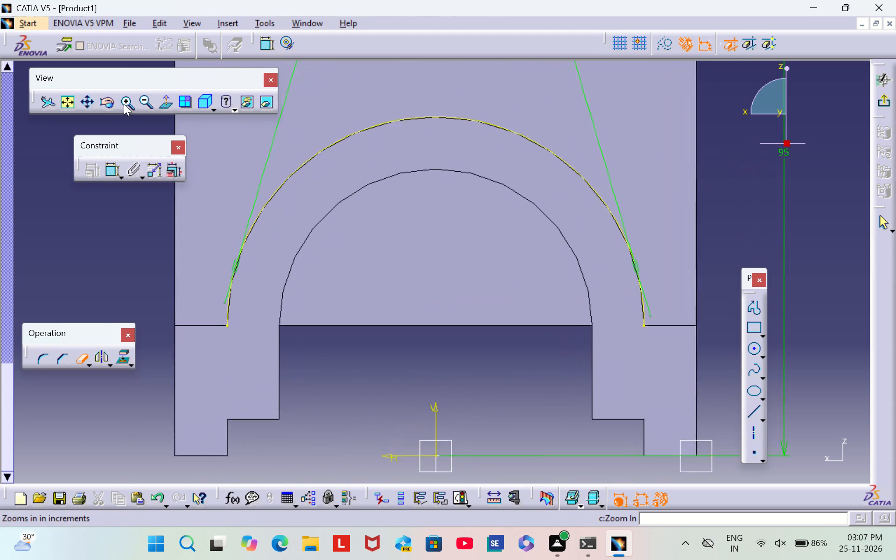
pyautogui.moveTo(300, 343); pyautogui.dragTo(450, 245, button='middle')
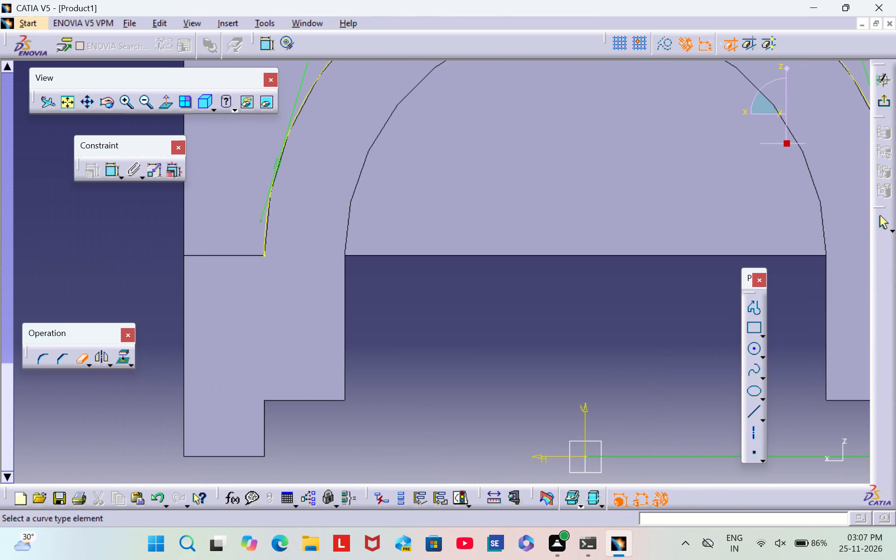
pyautogui.click(266, 201)
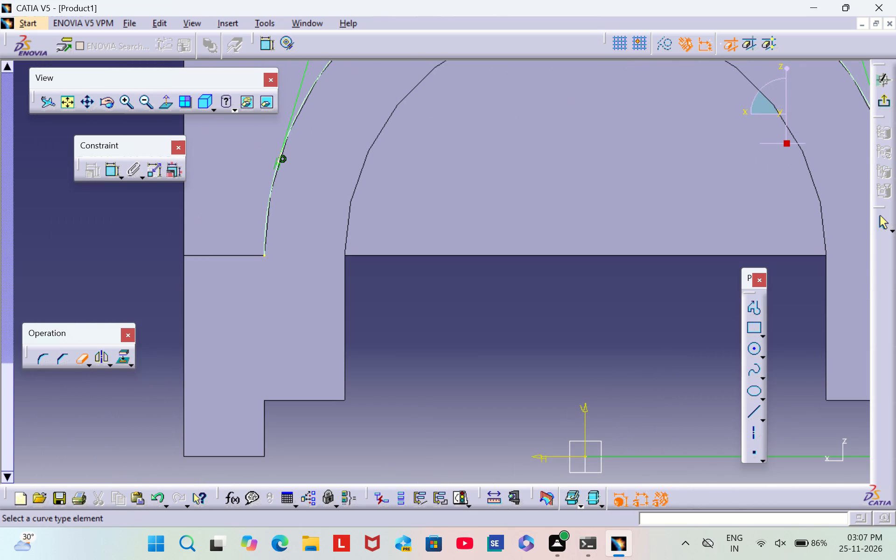
pyautogui.click(263, 229)
pyautogui.moveTo(540, 287); pyautogui.dragTo(0, 404, button='middle')
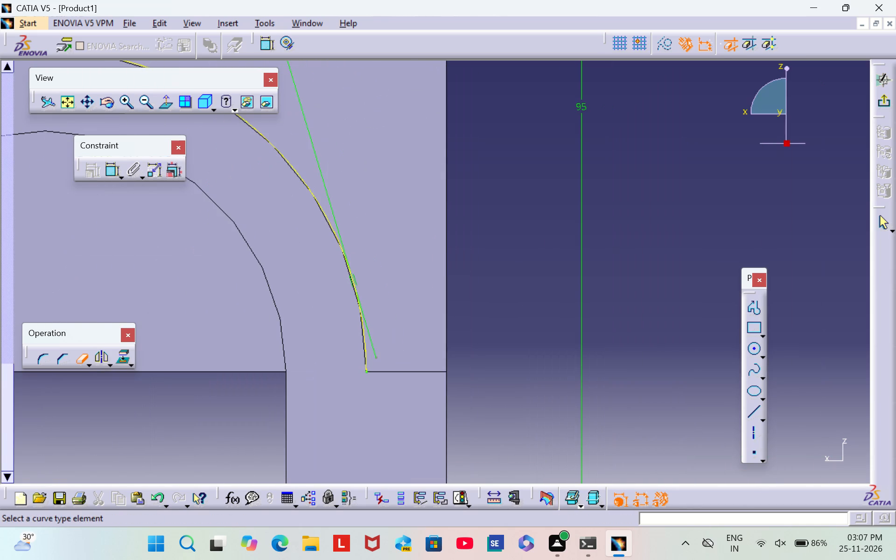
pyautogui.click(372, 337)
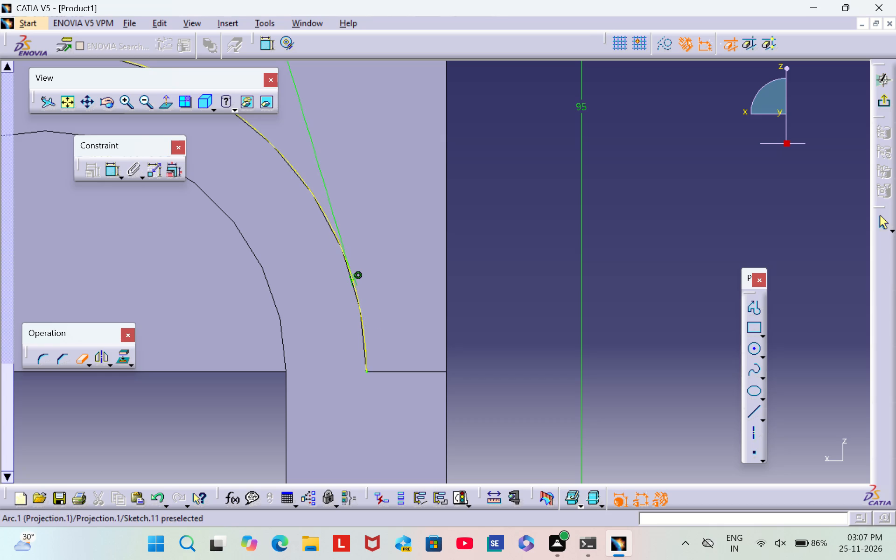
pyautogui.click(366, 343)
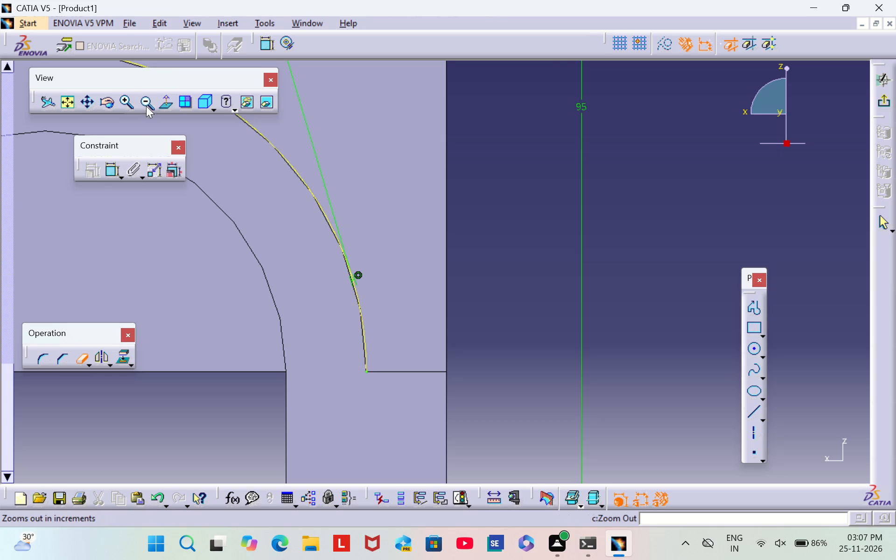
pyautogui.tripleClick(146, 104)
pyautogui.tripleClick(147, 104)
pyautogui.tripleClick(147, 104)
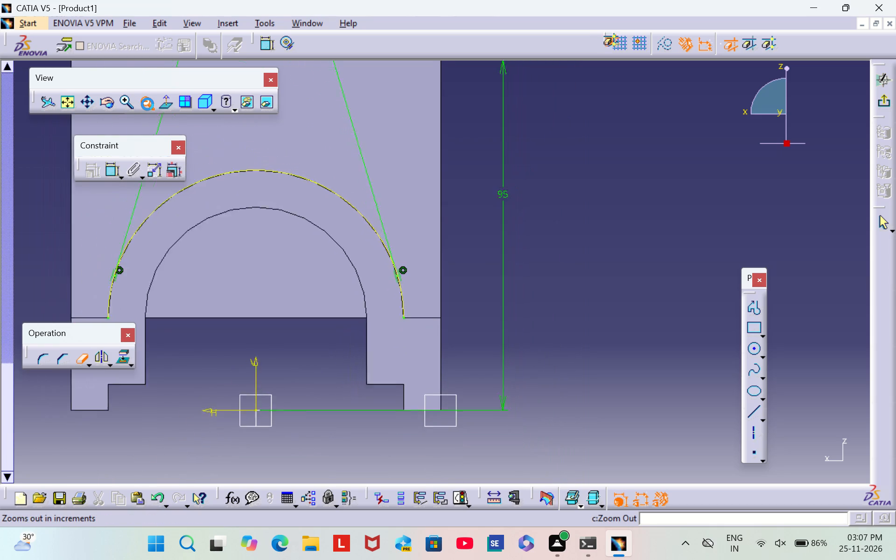
# Exit the support profile sketch and pad the profile with a length of 17.5 mm.
pyautogui.tripleClick(147, 104)
pyautogui.moveTo(607, 126); pyautogui.dragTo(645, 210, button='middle')
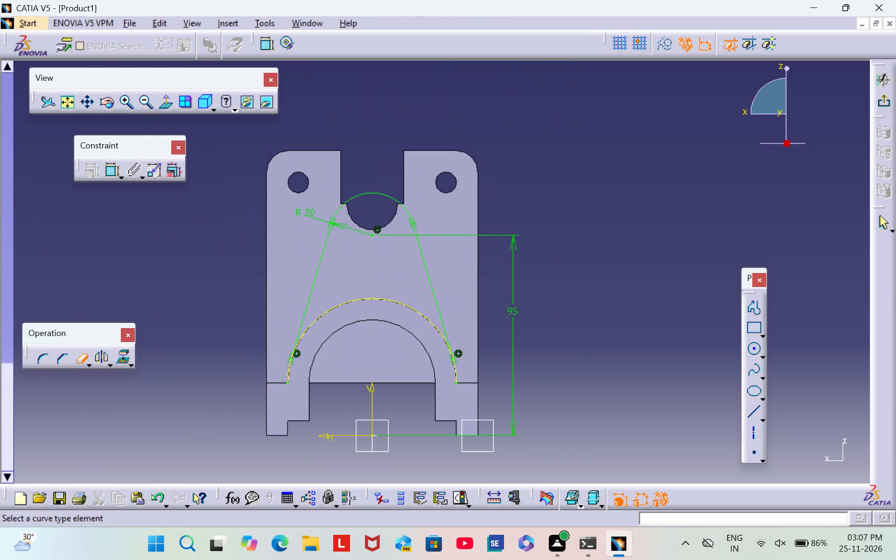
pyautogui.click(886, 99)
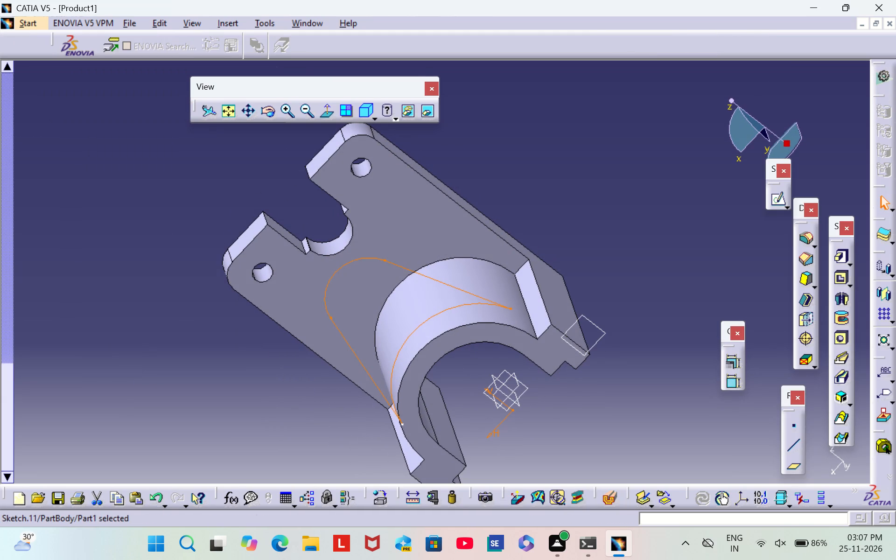
pyautogui.click(841, 254)
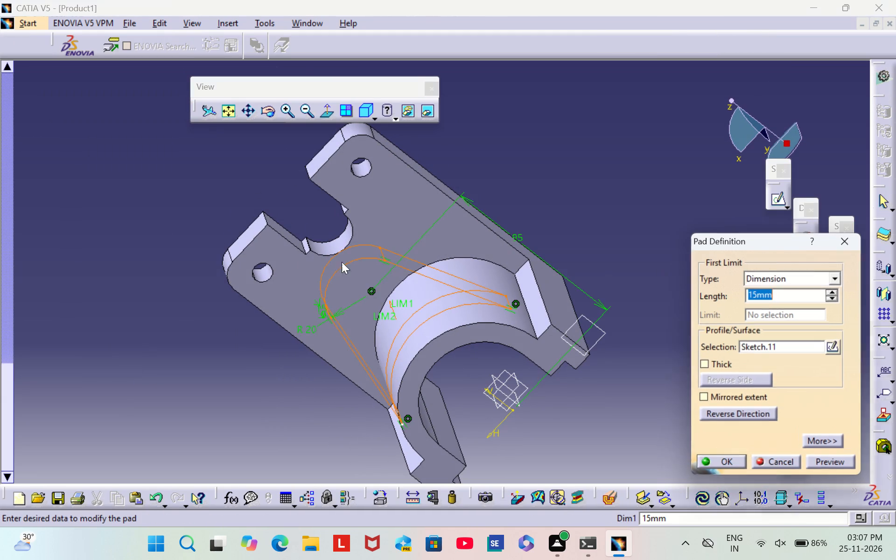
pyautogui.moveTo(179, 223); pyautogui.dragTo(498, 186, button='middle')
pyautogui.scroll(-1, 179, 223)
pyautogui.moveTo(179, 222); pyautogui.dragTo(498, 186, button='right')
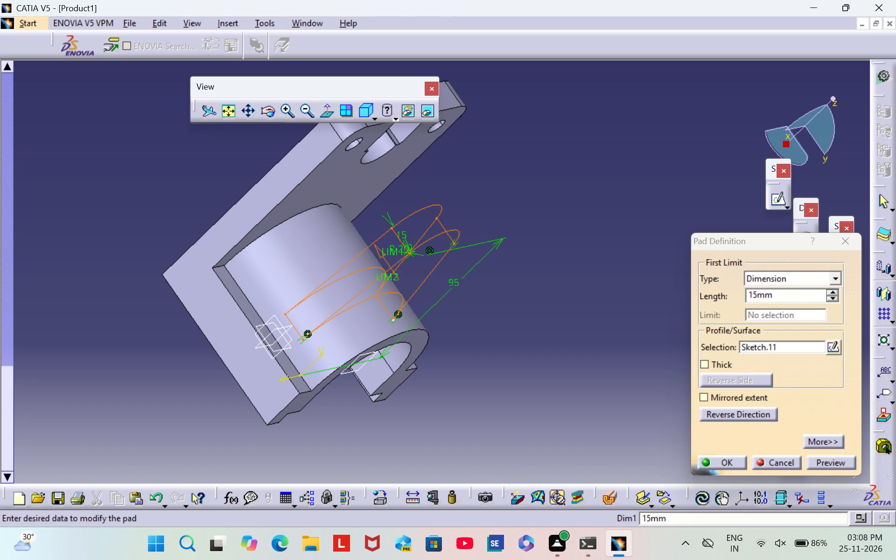
pyautogui.click(787, 292)
pyautogui.press('BackSpace')
pyautogui.press('BackSpace')
pyautogui.press('BackSpace')
pyautogui.press('BackSpace')
pyautogui.press('BackSpace')
pyautogui.press('BackSpace')
pyautogui.press('BackSpace')
pyautogui.press('BackSpace')
pyautogui.press('BackSpace')
pyautogui.press('BackSpace')
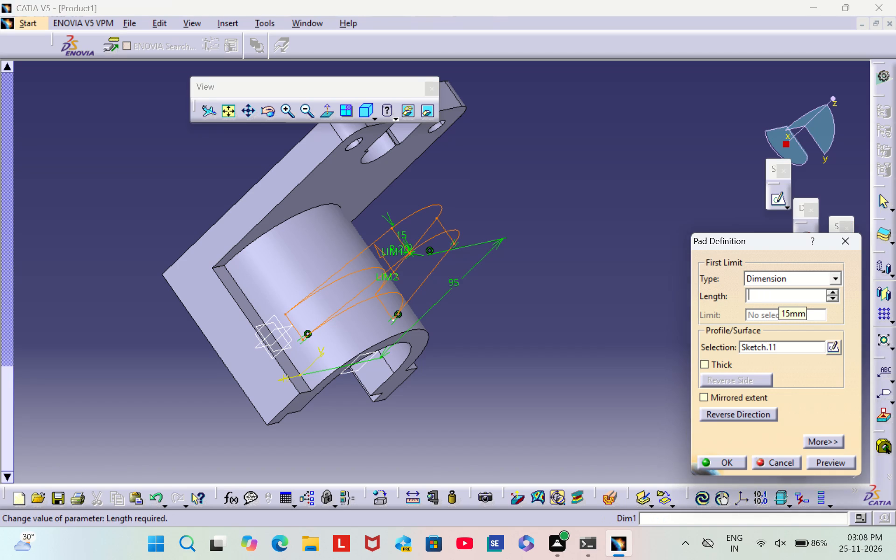
pyautogui.write('17.5')
pyautogui.press('Return')
pyautogui.click(526, 293)
# Start a sketch on the support's front face and draw a circle on the vertical axis near its rounded top.
pyautogui.moveTo(579, 289); pyautogui.dragTo(574, 286, button='middle')
pyautogui.moveTo(577, 287); pyautogui.dragTo(574, 286, button='right')
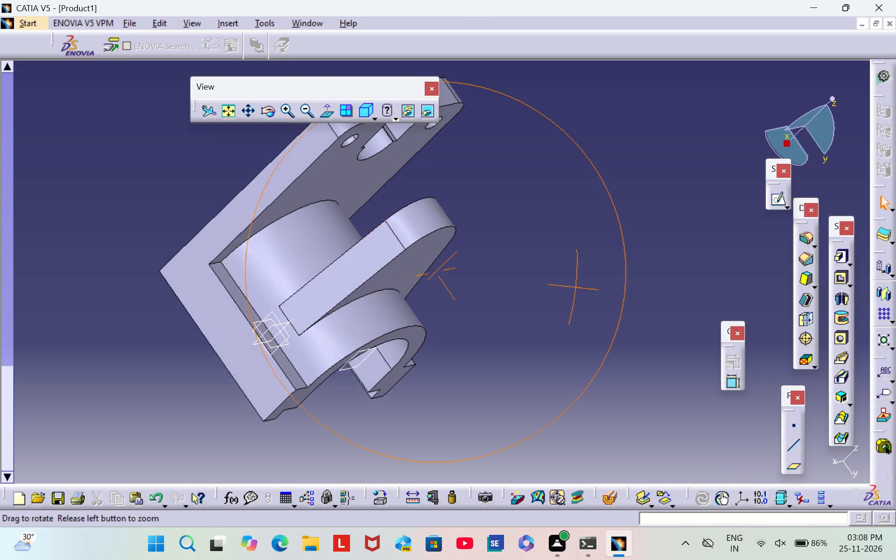
pyautogui.moveTo(574, 286); pyautogui.dragTo(501, 220, button='middle')
pyautogui.moveTo(574, 286); pyautogui.dragTo(501, 220, button='right')
pyautogui.click(401, 266)
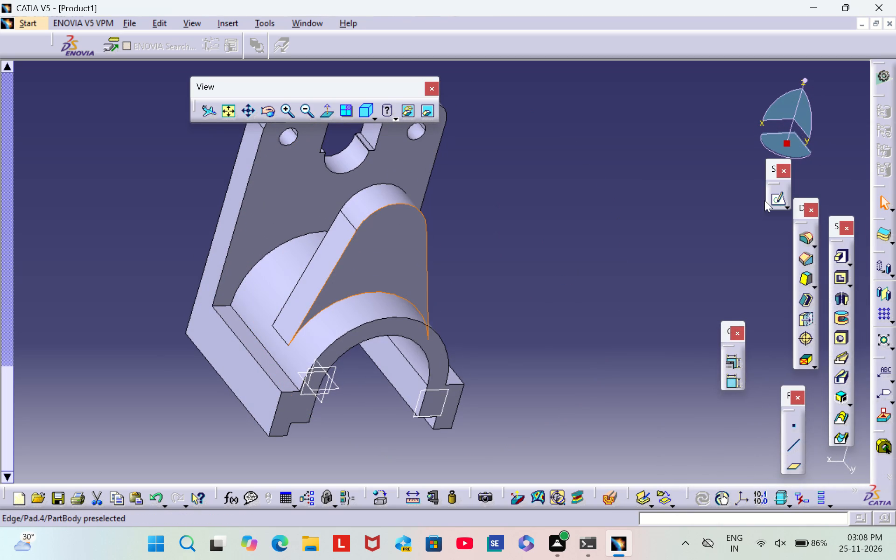
pyautogui.click(774, 198)
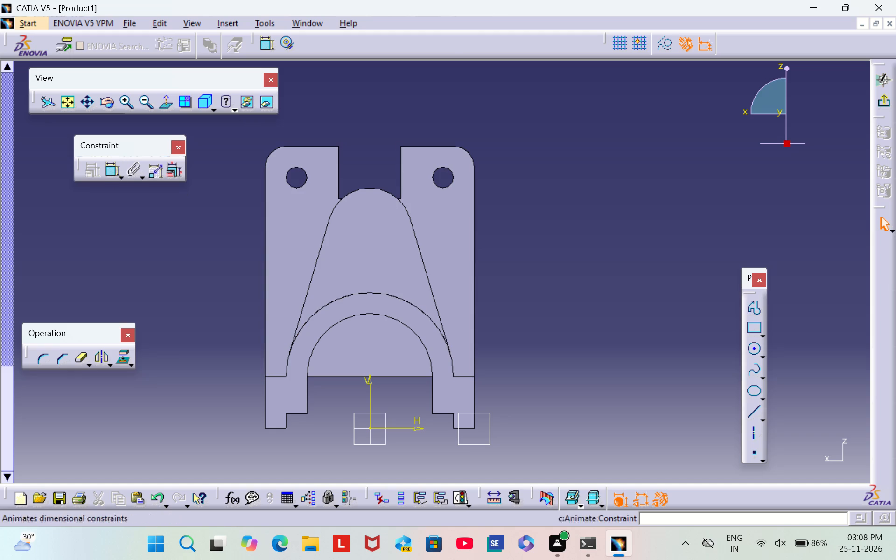
pyautogui.click(754, 348)
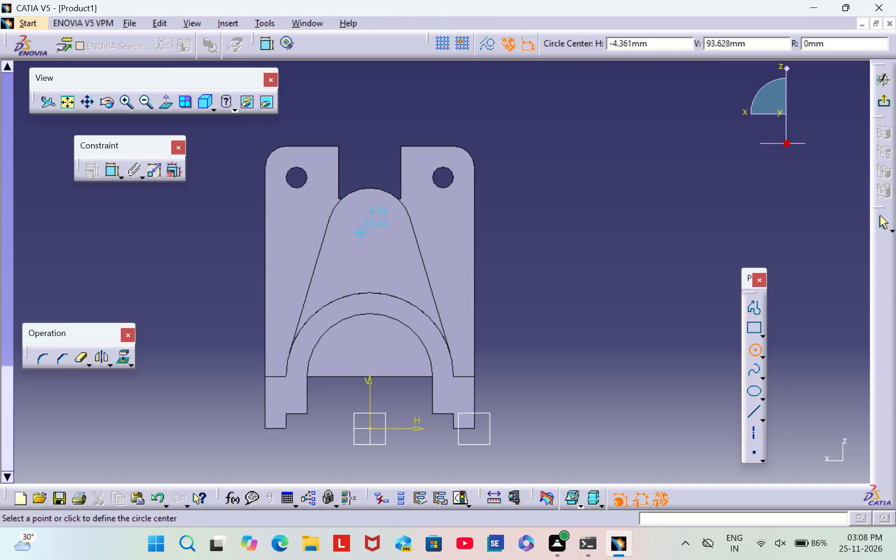
pyautogui.click(369, 222)
pyautogui.click(376, 249)
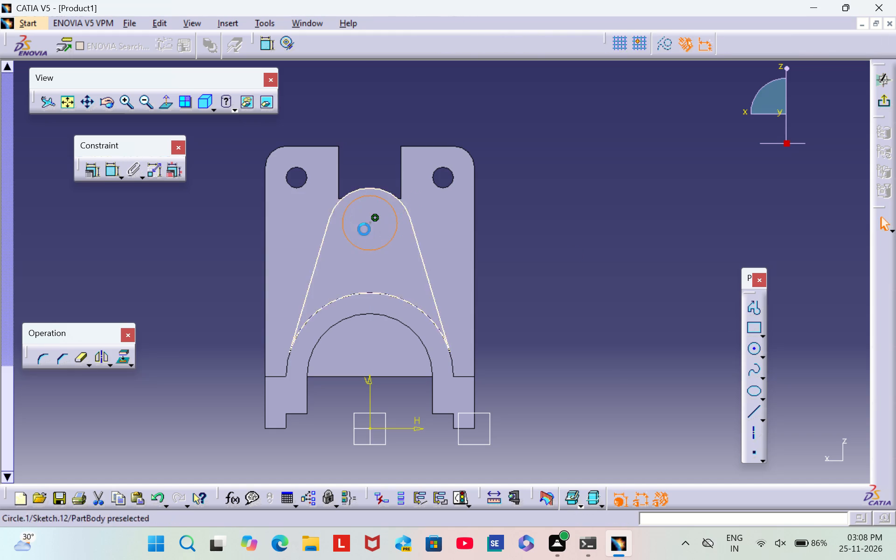
pyautogui.click(118, 331)
pyautogui.click(133, 287)
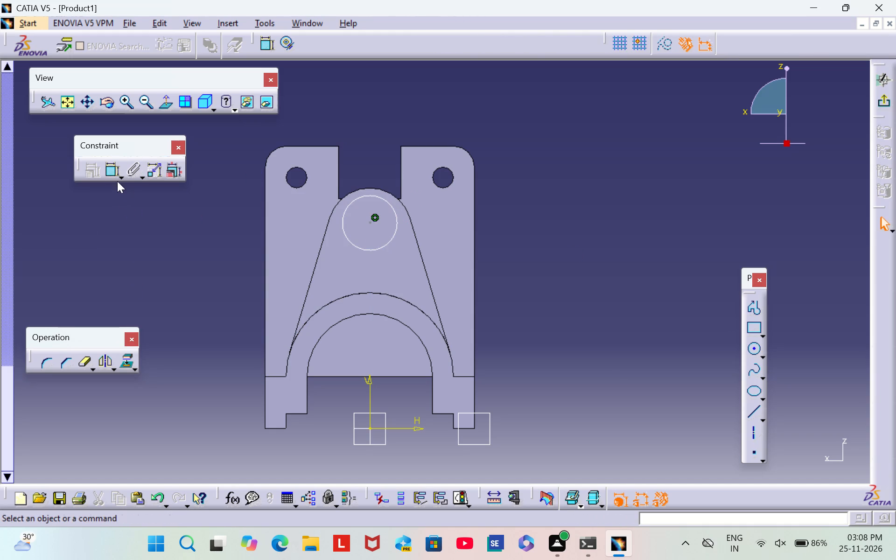
# Constrain the circle concentric with the support's rounded top arc.
pyautogui.doubleClick(112, 170)
pyautogui.click(361, 188)
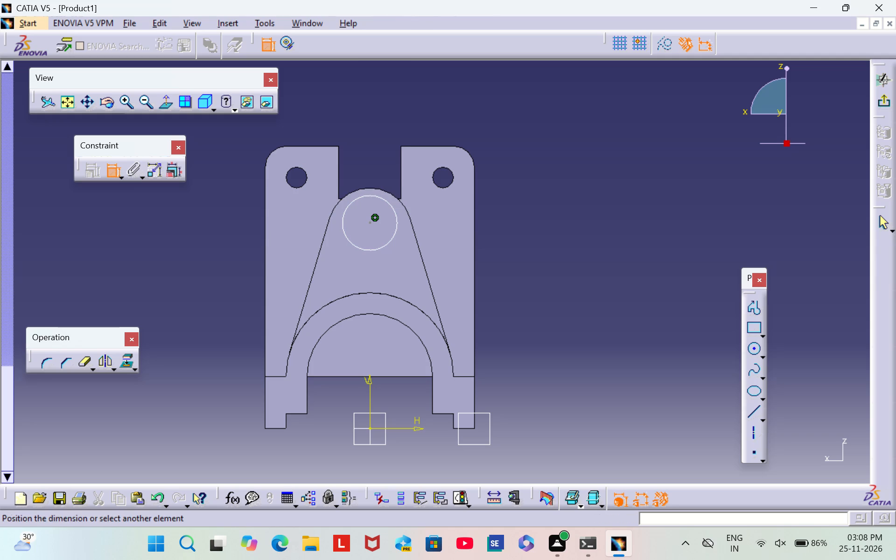
pyautogui.click(359, 198)
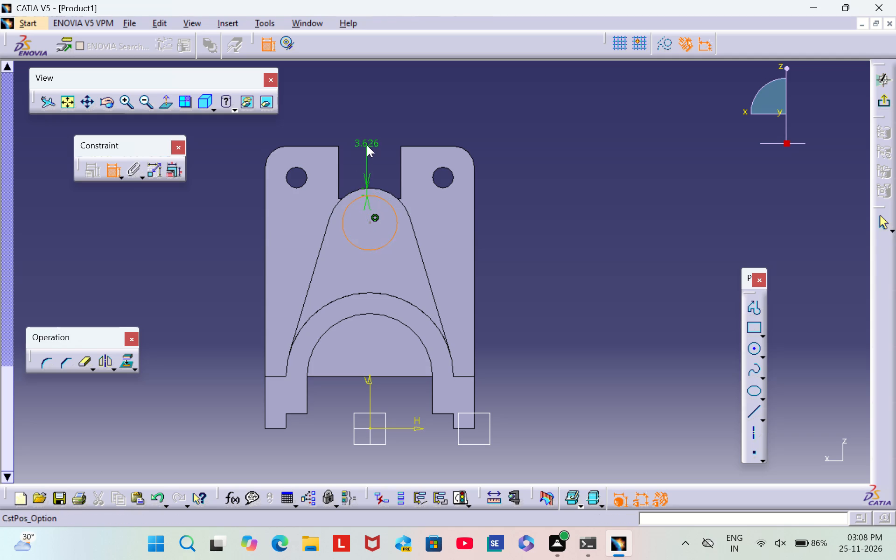
pyautogui.rightClick(367, 145)
pyautogui.click(432, 247)
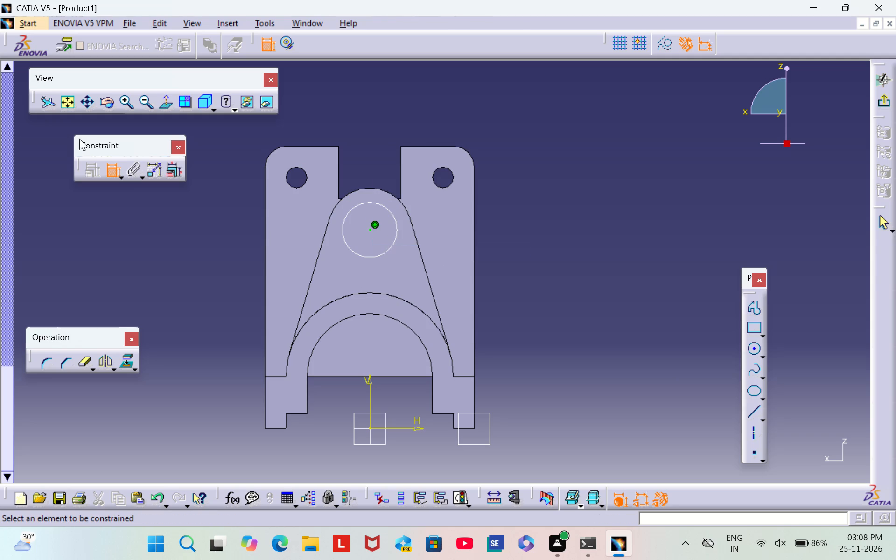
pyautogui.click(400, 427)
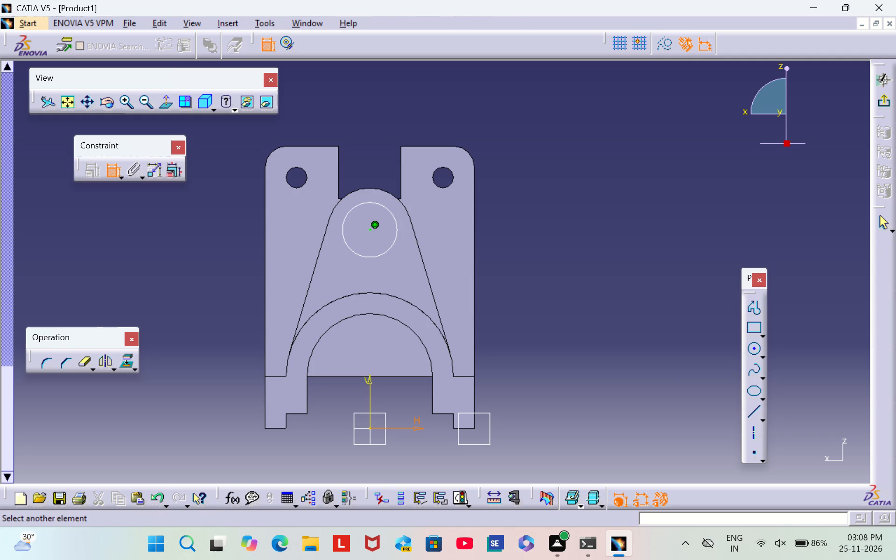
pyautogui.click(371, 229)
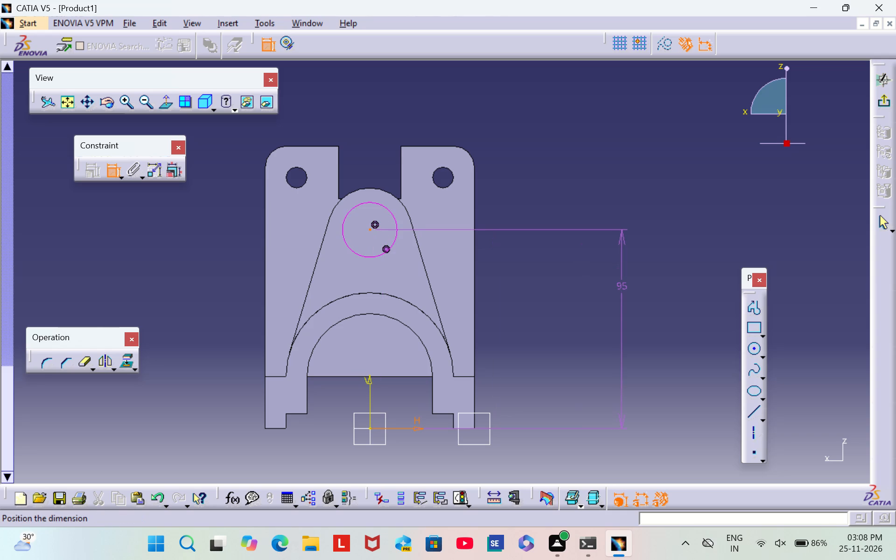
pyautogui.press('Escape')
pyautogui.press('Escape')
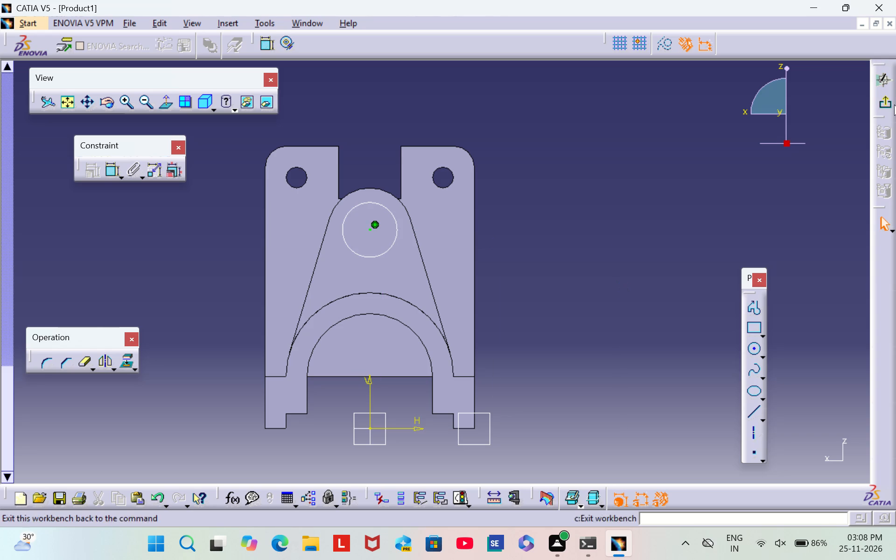
# Exit the sketch and pocket the circle 17.5 mm deep into the support.
pyautogui.click(884, 107)
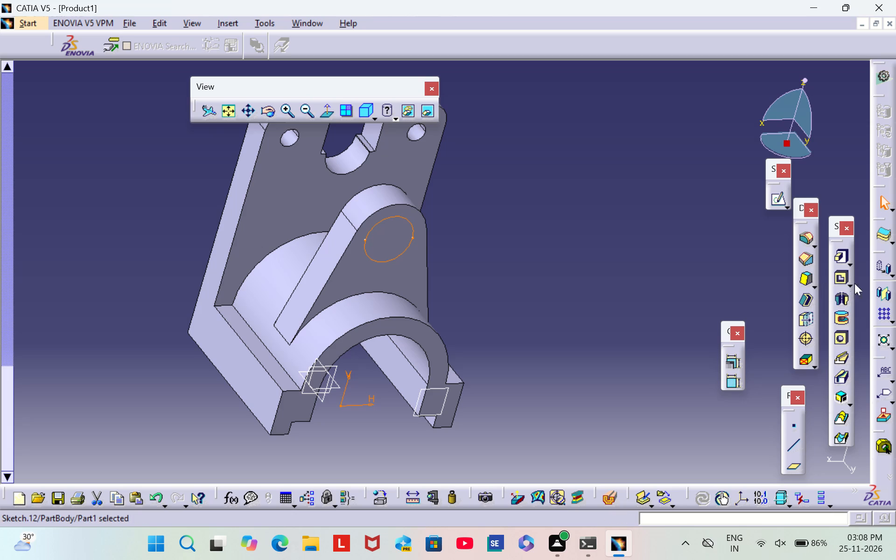
pyautogui.click(842, 278)
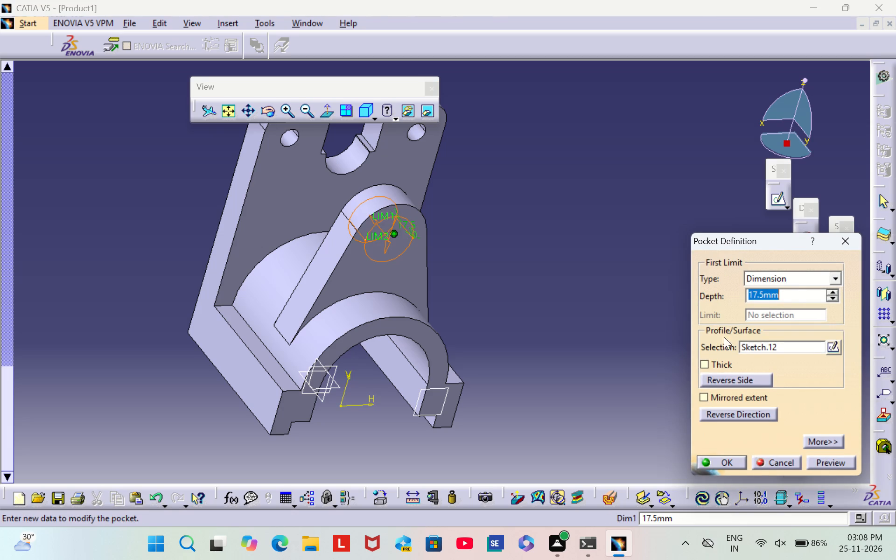
pyautogui.click(732, 460)
pyautogui.click(681, 286)
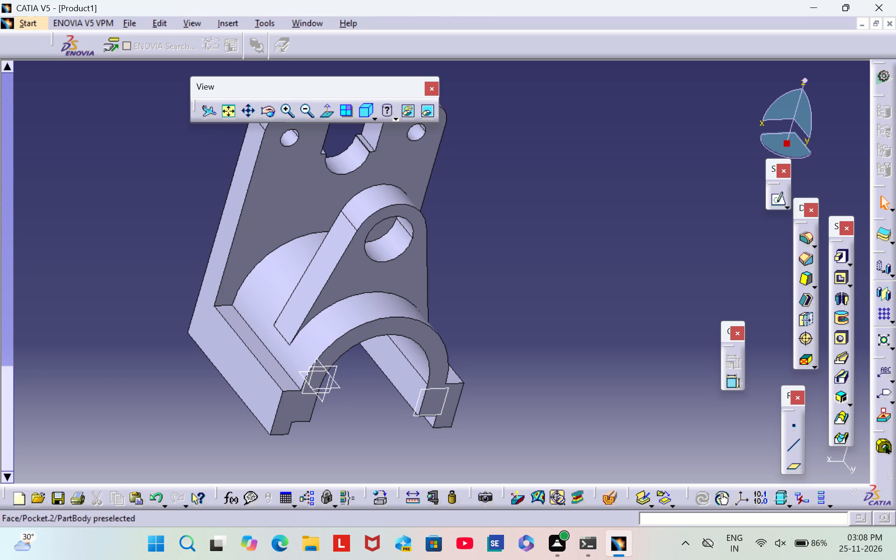
# Apply a 10 mm edge fillet to the two long edges where the arch's outer surface meets the base flanges.
pyautogui.scroll(-1, 100, 353)
pyautogui.moveTo(100, 352); pyautogui.dragTo(266, 398, button='middle')
pyautogui.moveTo(101, 351); pyautogui.dragTo(266, 398, button='right')
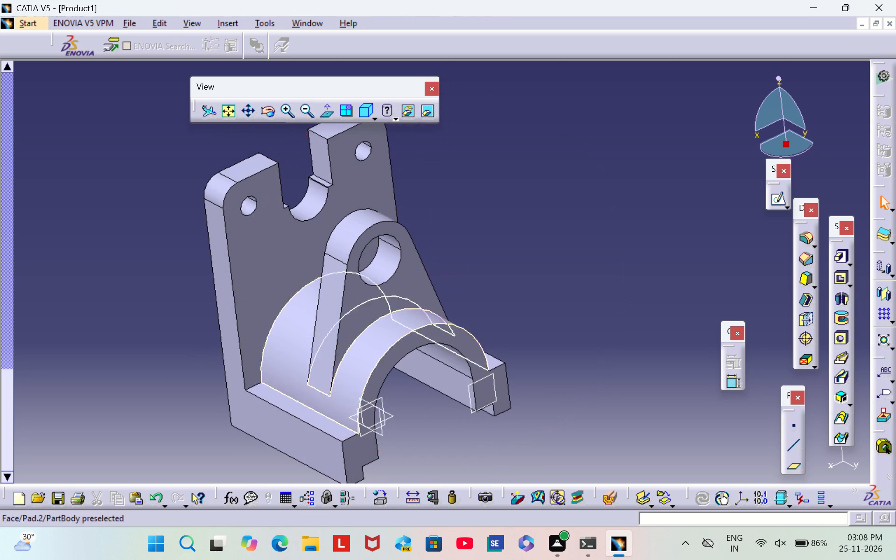
pyautogui.moveTo(532, 248); pyautogui.dragTo(612, 162, button='middle')
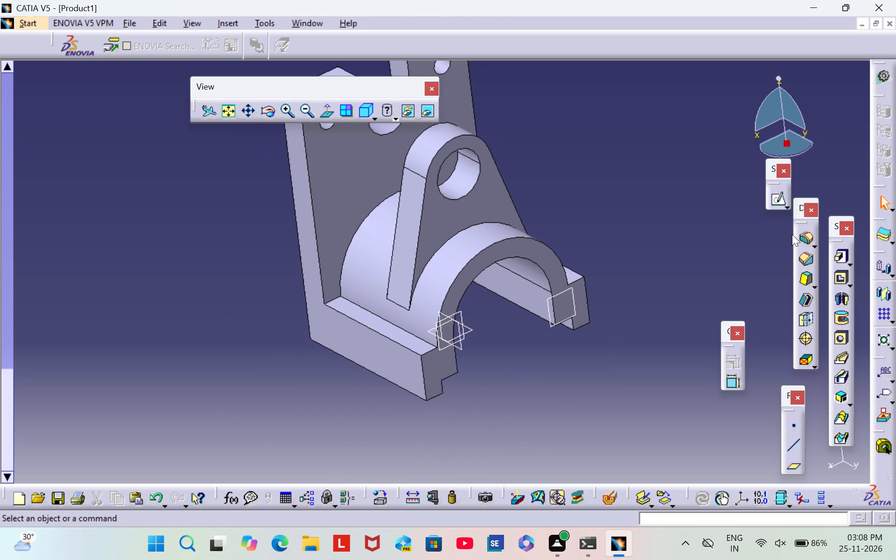
pyautogui.click(804, 241)
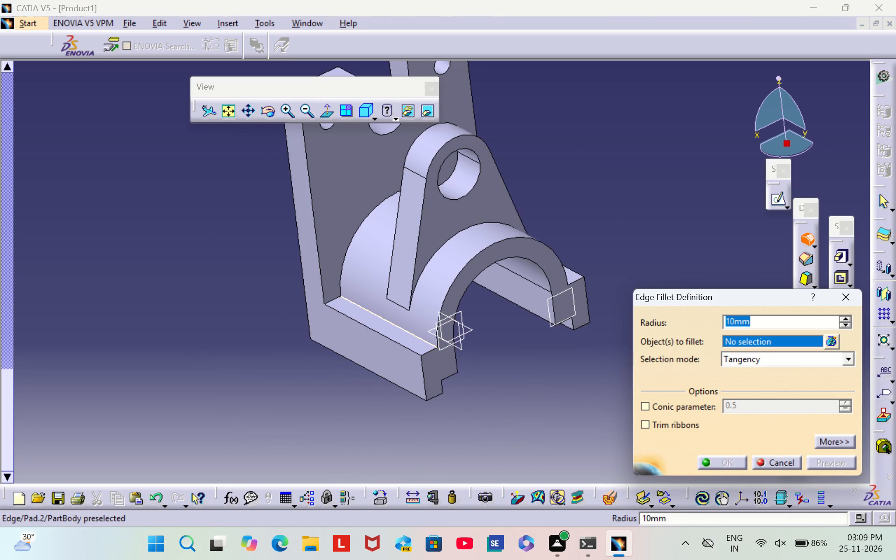
pyautogui.click(399, 327)
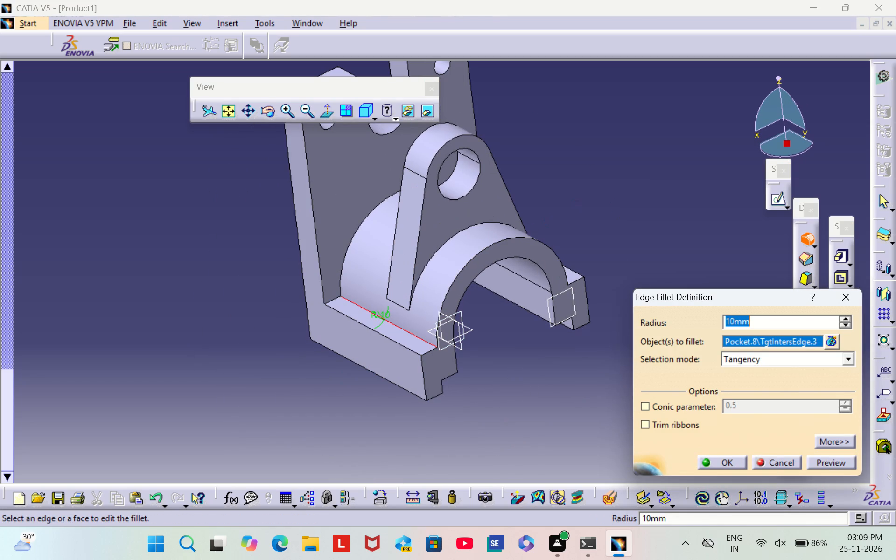
pyautogui.moveTo(618, 181); pyautogui.dragTo(413, 265, button='middle')
pyautogui.moveTo(618, 181); pyautogui.dragTo(413, 265, button='right')
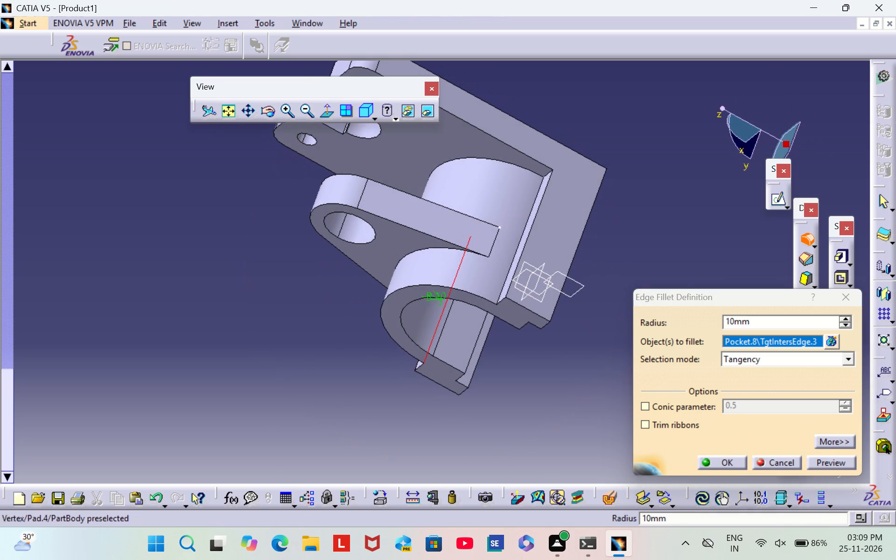
pyautogui.scroll(-1, 321, 345)
pyautogui.moveTo(321, 344); pyautogui.dragTo(321, 343, button='right')
pyautogui.moveTo(321, 343); pyautogui.dragTo(399, 322, button='middle')
pyautogui.moveTo(321, 343); pyautogui.dragTo(399, 322, button='right')
pyautogui.moveTo(298, 333); pyautogui.dragTo(376, 300, button='middle')
pyautogui.moveTo(299, 333); pyautogui.dragTo(376, 300, button='right')
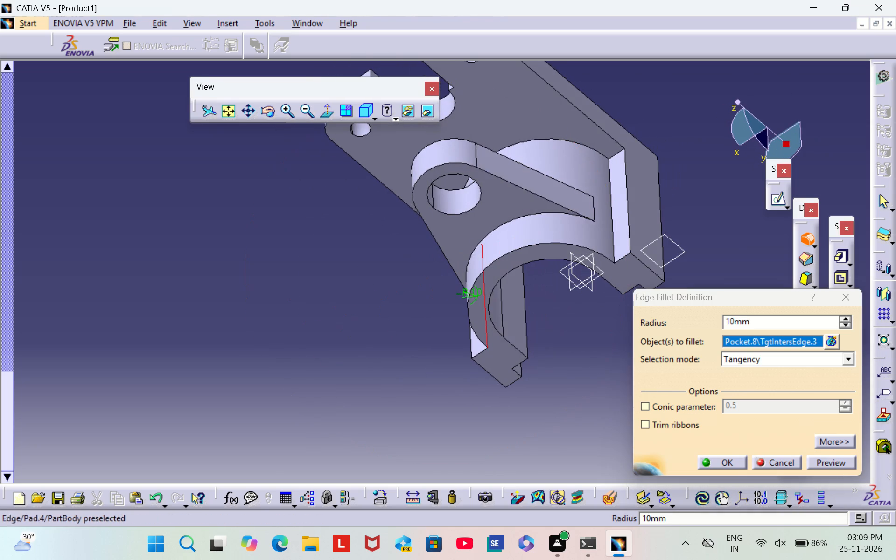
pyautogui.click(611, 196)
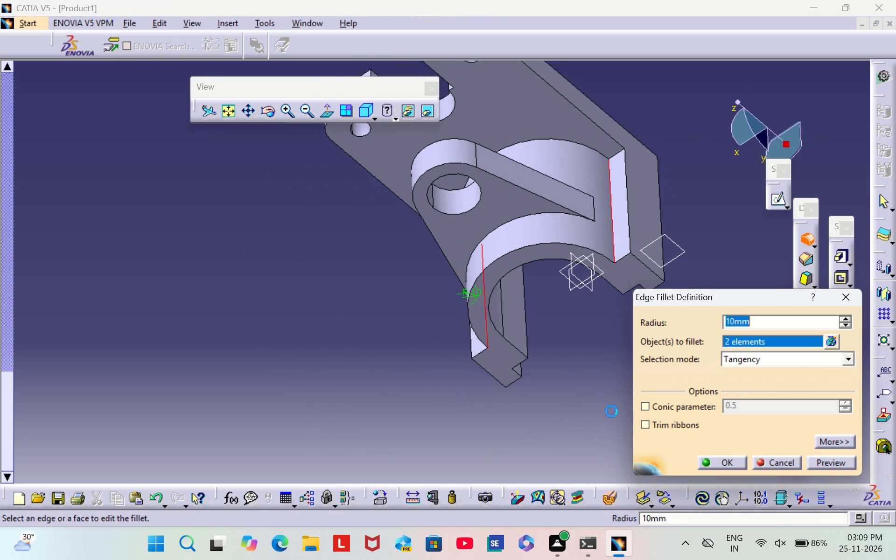
pyautogui.click(730, 464)
pyautogui.click(221, 357)
# Reopen the fillet between the arch and the base flanges and set its radius to 5 mm.
pyautogui.scroll(-1, 222, 316)
pyautogui.moveTo(223, 316); pyautogui.dragTo(295, 283, button='middle')
pyautogui.moveTo(223, 316); pyautogui.dragTo(295, 283, button='right')
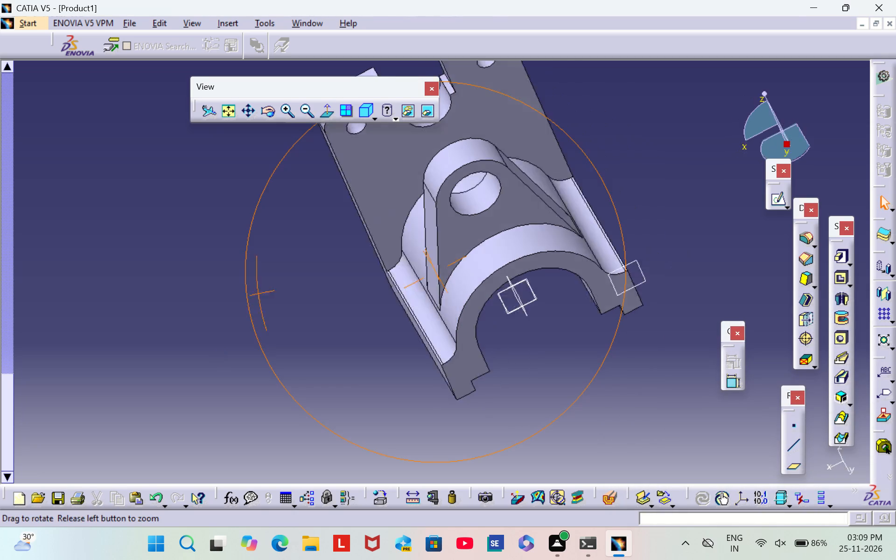
pyautogui.moveTo(295, 283); pyautogui.dragTo(363, 261, button='middle')
pyautogui.moveTo(295, 283); pyautogui.dragTo(363, 261, button='right')
pyautogui.doubleClick(362, 308)
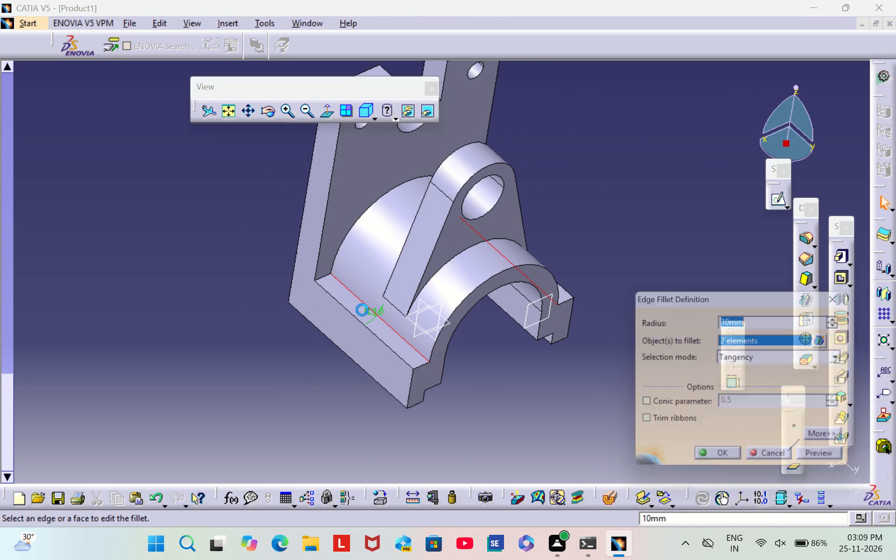
pyautogui.press('BackSpace')
pyautogui.press('5')
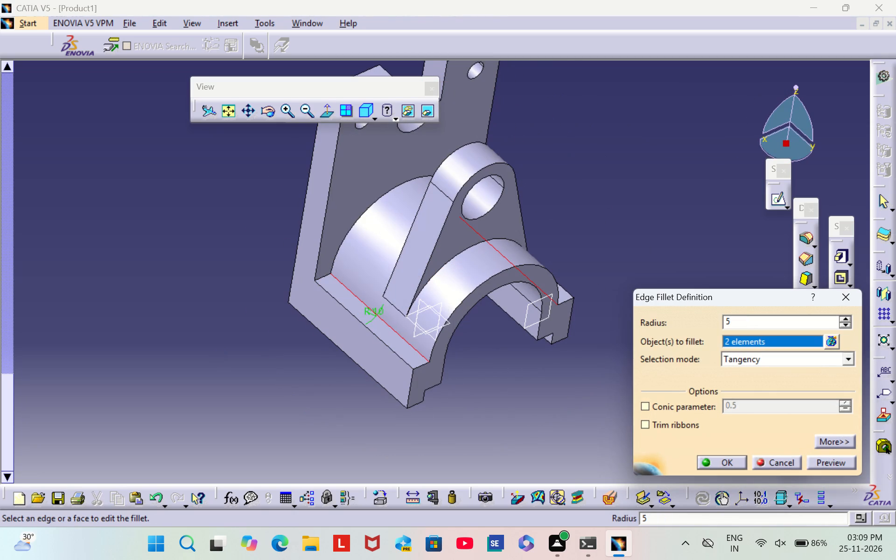
pyautogui.click(719, 458)
pyautogui.click(682, 252)
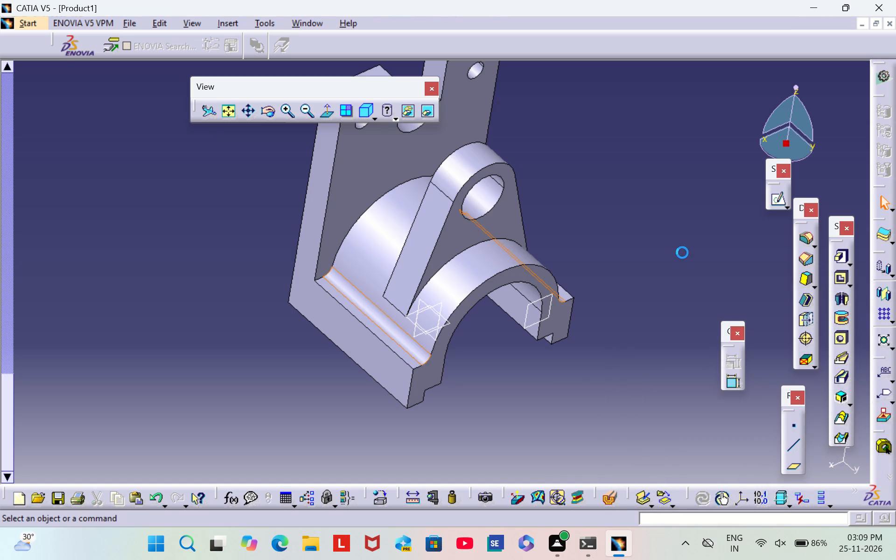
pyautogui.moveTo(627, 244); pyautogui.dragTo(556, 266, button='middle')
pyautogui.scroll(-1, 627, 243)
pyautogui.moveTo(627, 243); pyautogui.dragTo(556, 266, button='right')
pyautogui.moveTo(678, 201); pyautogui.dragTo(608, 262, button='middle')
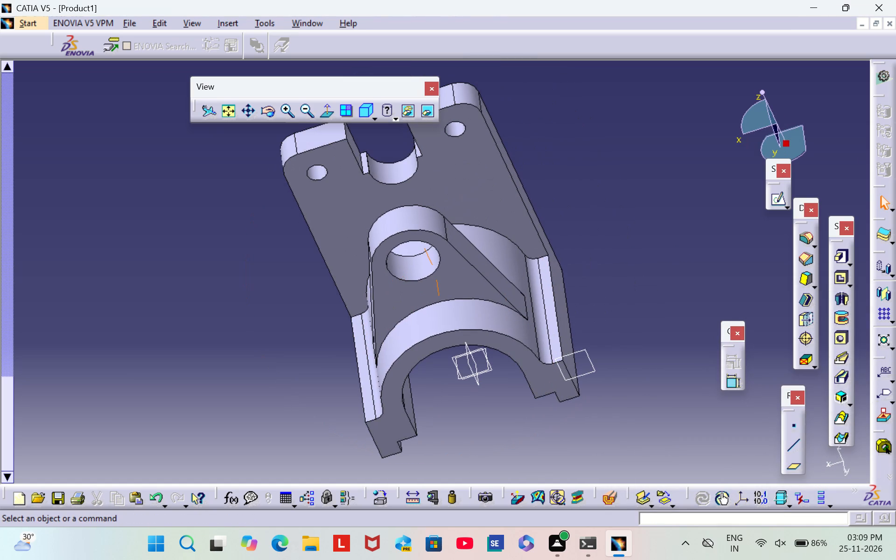
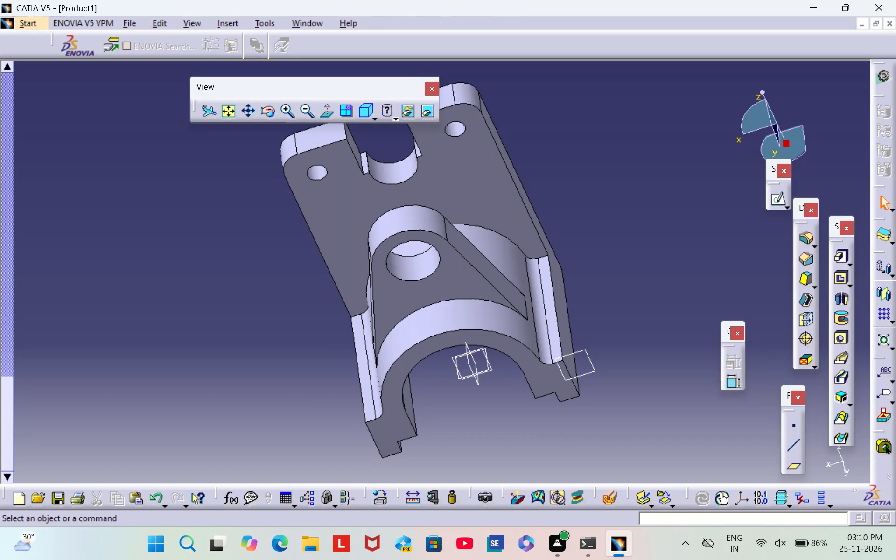
# On the support's narrow slanted side face, sketch a steep line about 52 mm long and a horizontal line about 37 mm long.
pyautogui.moveTo(219, 384); pyautogui.dragTo(375, 352, button='middle')
pyautogui.moveTo(219, 384); pyautogui.dragTo(375, 352, button='right')
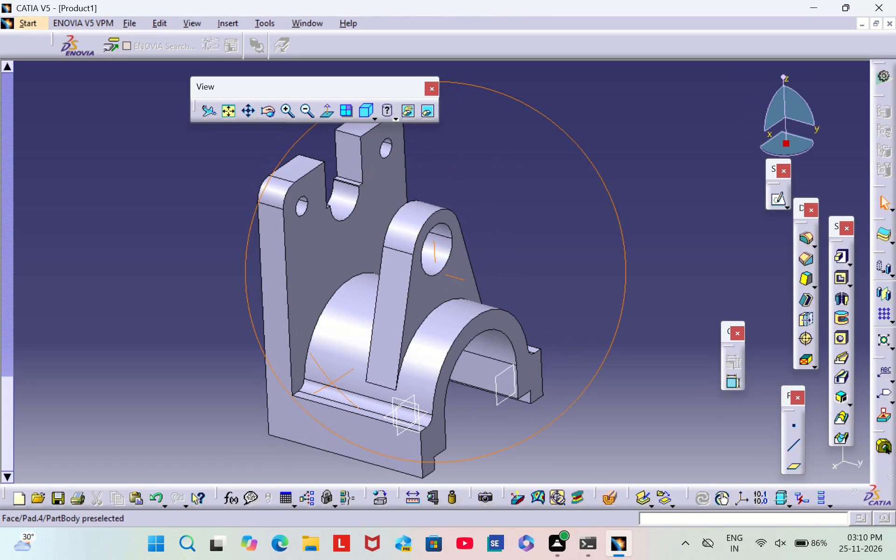
pyautogui.moveTo(474, 387); pyautogui.dragTo(562, 293, button='middle')
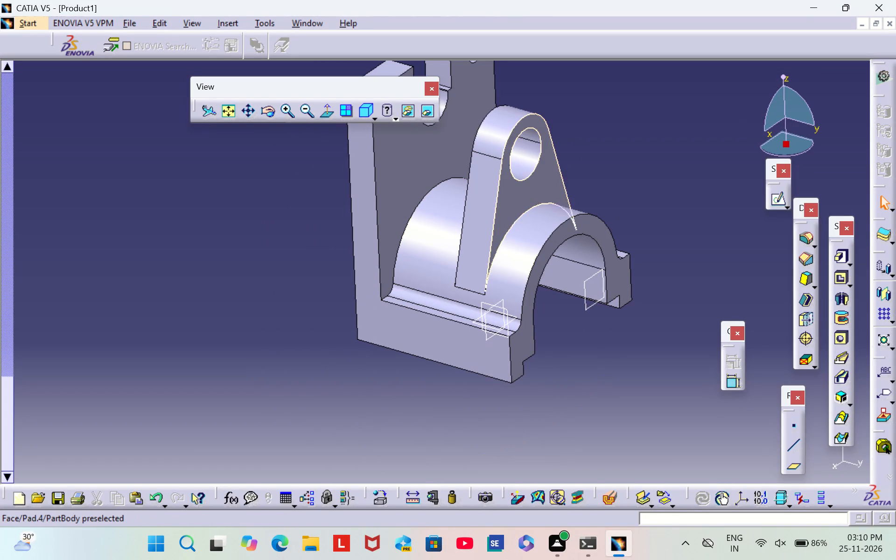
pyautogui.click(470, 219)
pyautogui.click(777, 198)
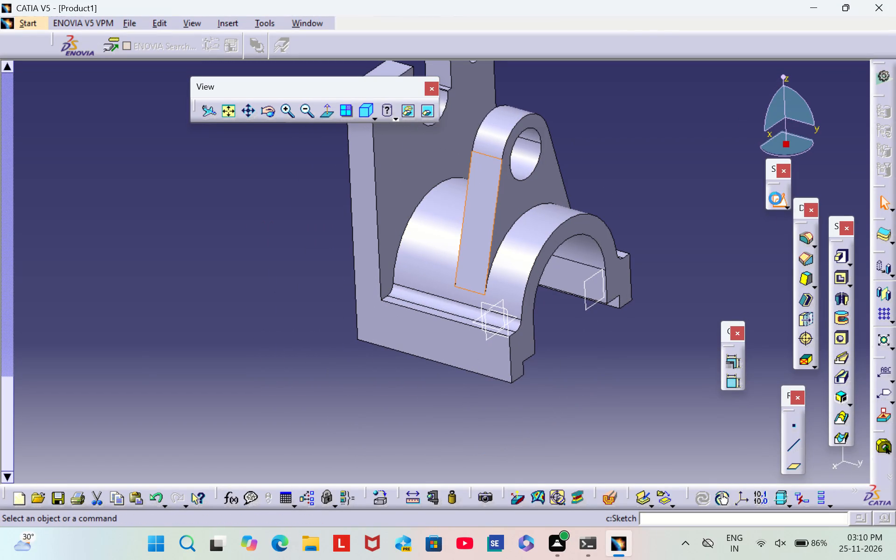
pyautogui.moveTo(627, 297); pyautogui.dragTo(633, 346, button='middle')
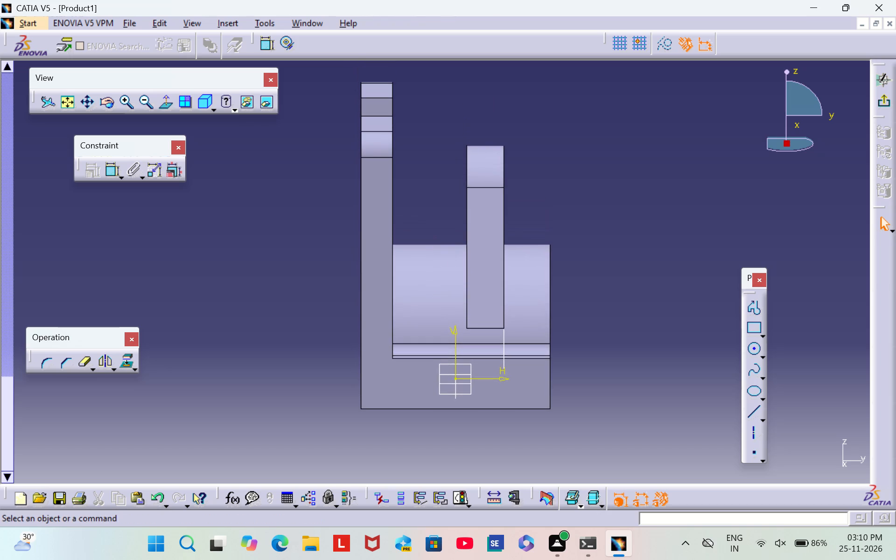
pyautogui.scroll(-1, 648, 236)
pyautogui.moveTo(648, 233); pyautogui.dragTo(585, 269, button='right')
pyautogui.scroll(-1, 710, 187)
pyautogui.moveTo(710, 187); pyautogui.dragTo(579, 241, button='middle')
pyautogui.moveTo(710, 187); pyautogui.dragTo(579, 241, button='right')
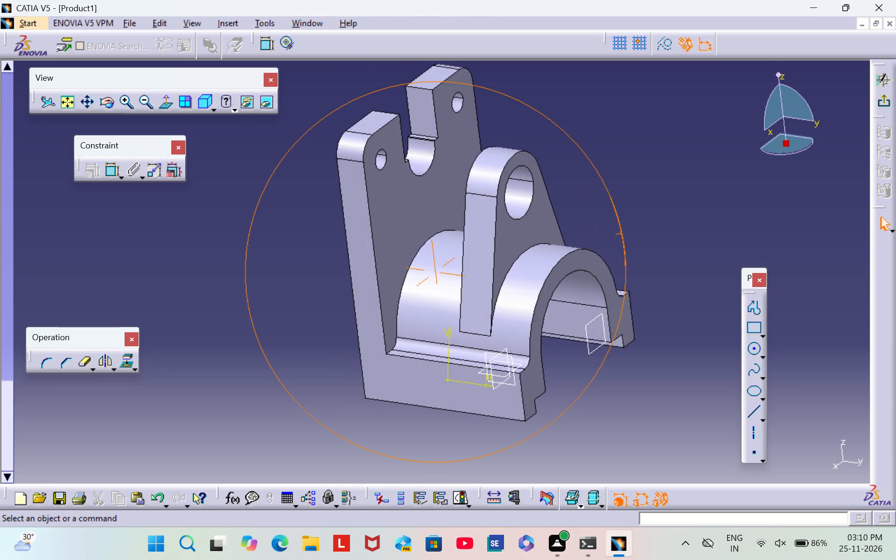
pyautogui.moveTo(579, 241); pyautogui.dragTo(579, 242, button='right')
pyautogui.moveTo(579, 241); pyautogui.dragTo(579, 242, button='middle')
pyautogui.click(753, 310)
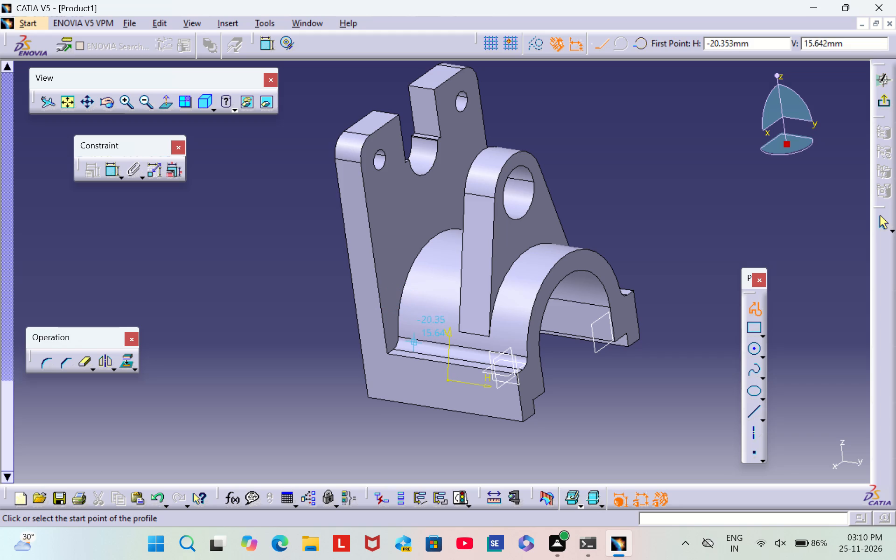
pyautogui.click(399, 333)
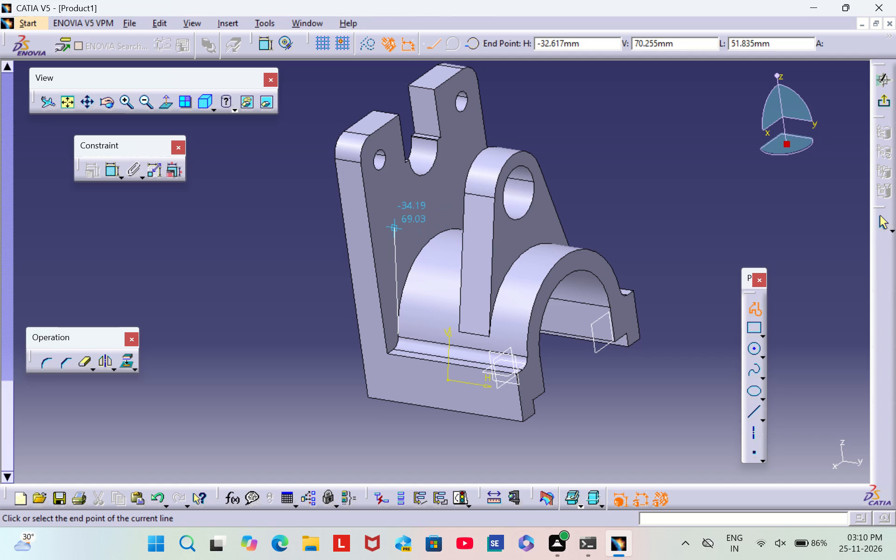
pyautogui.click(398, 225)
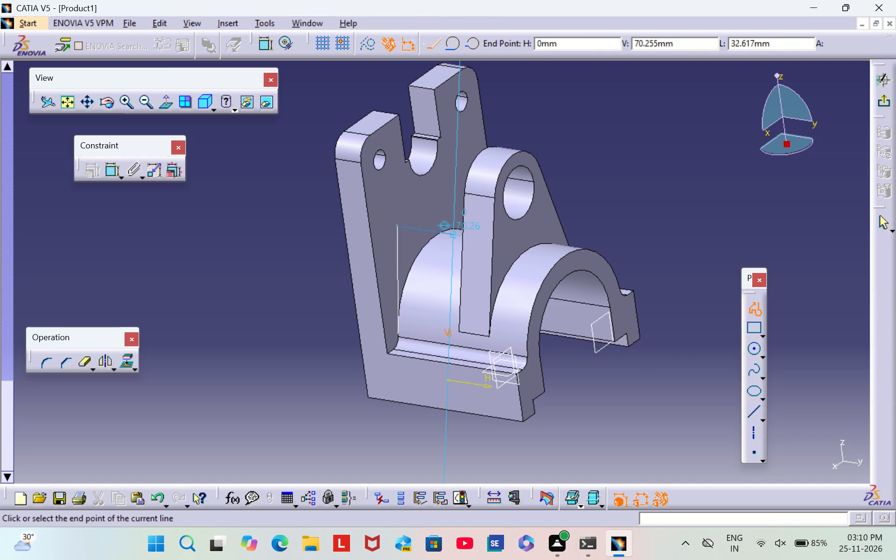
pyautogui.click(462, 236)
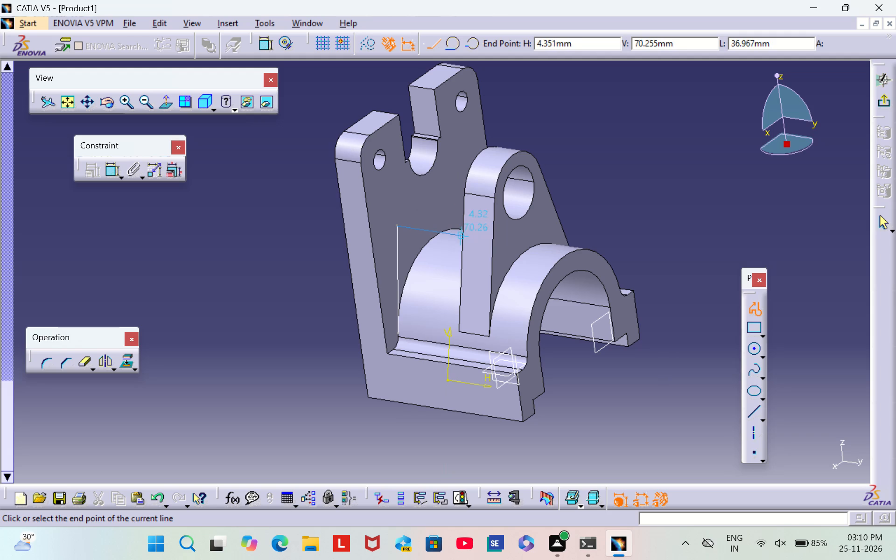
pyautogui.press('Escape')
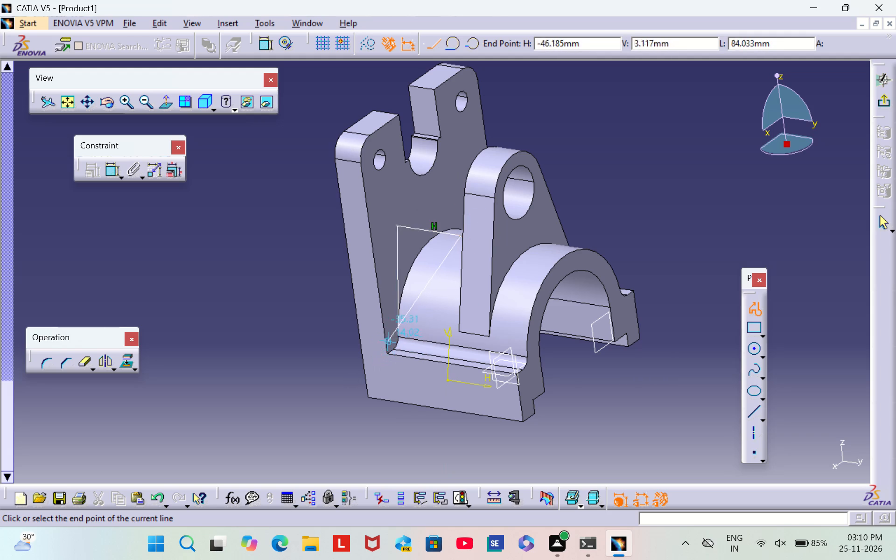
pyautogui.press('Escape')
pyautogui.click(214, 290)
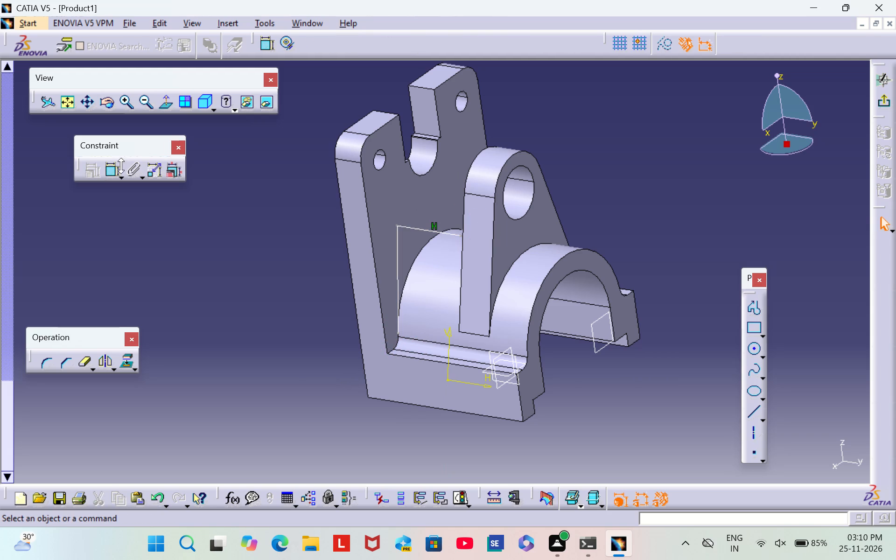
# Make the steep line's lower endpoint coincident with the fillet's upper corner at the end plate.
pyautogui.doubleClick(112, 172)
pyautogui.tripleClick(125, 97)
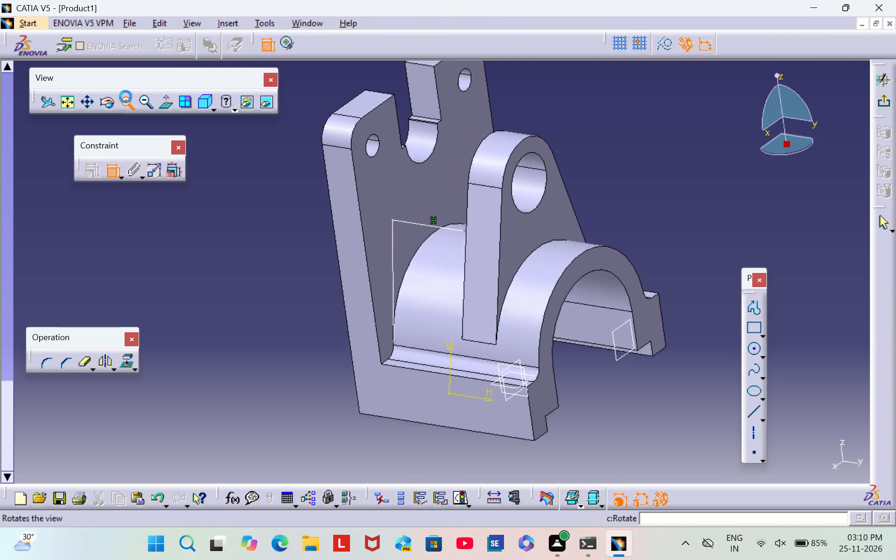
pyautogui.click(126, 97)
pyautogui.doubleClick(126, 90)
pyautogui.moveTo(435, 346); pyautogui.dragTo(406, 241, button='middle')
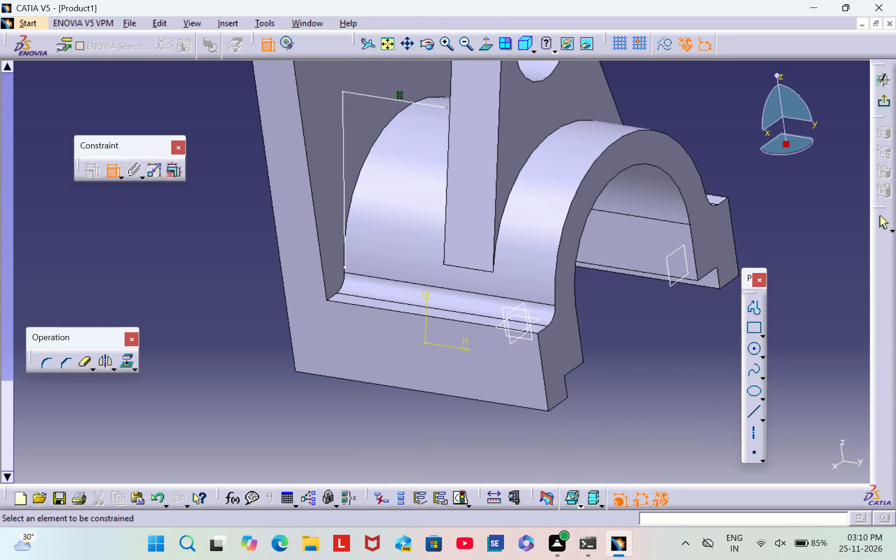
pyautogui.click(343, 266)
pyautogui.click(343, 272)
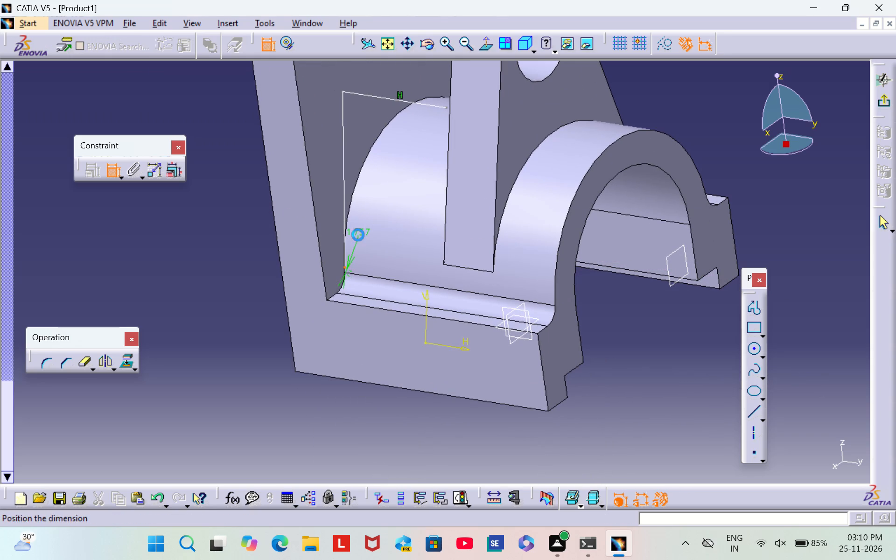
pyautogui.rightClick(358, 235)
pyautogui.click(375, 402)
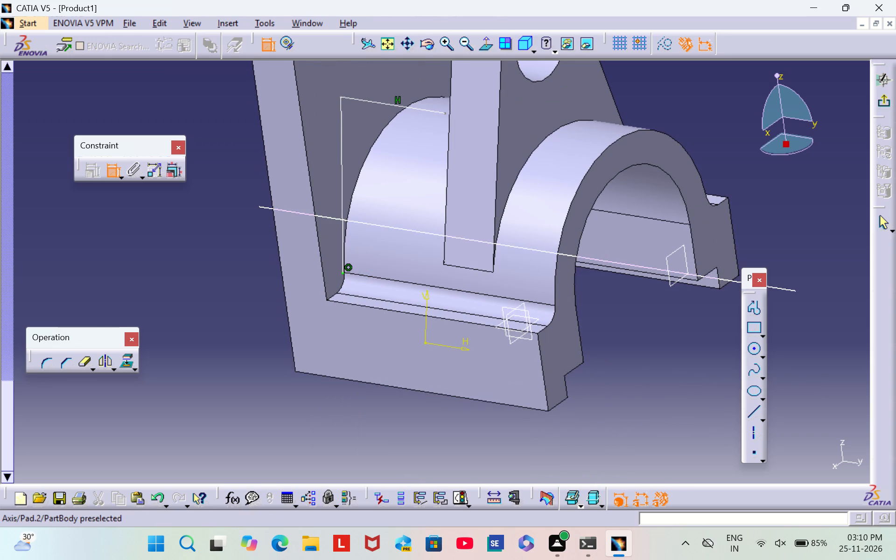
# Make the horizontal line's free end coincident with the support's near vertical edge and exit the sketch.
pyautogui.moveTo(389, 192); pyautogui.dragTo(362, 291, button='middle')
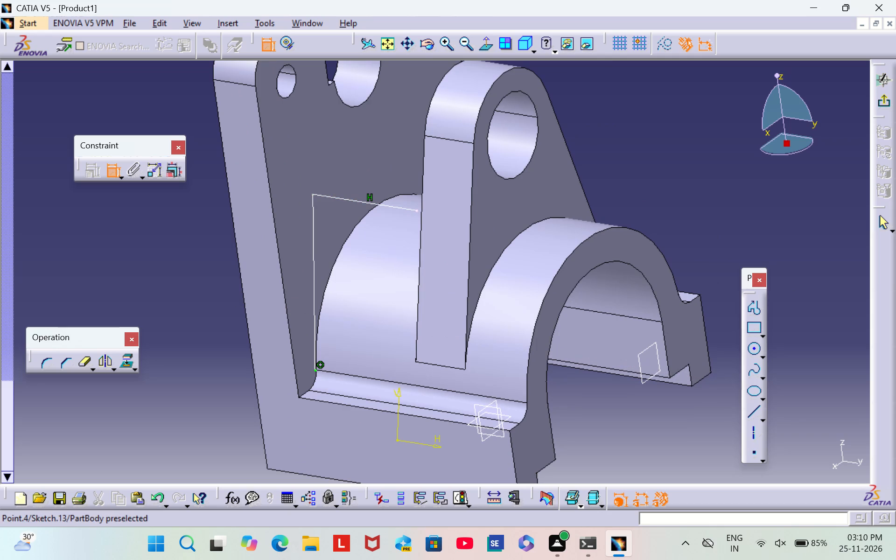
pyautogui.click(416, 211)
pyautogui.click(421, 207)
pyautogui.rightClick(397, 171)
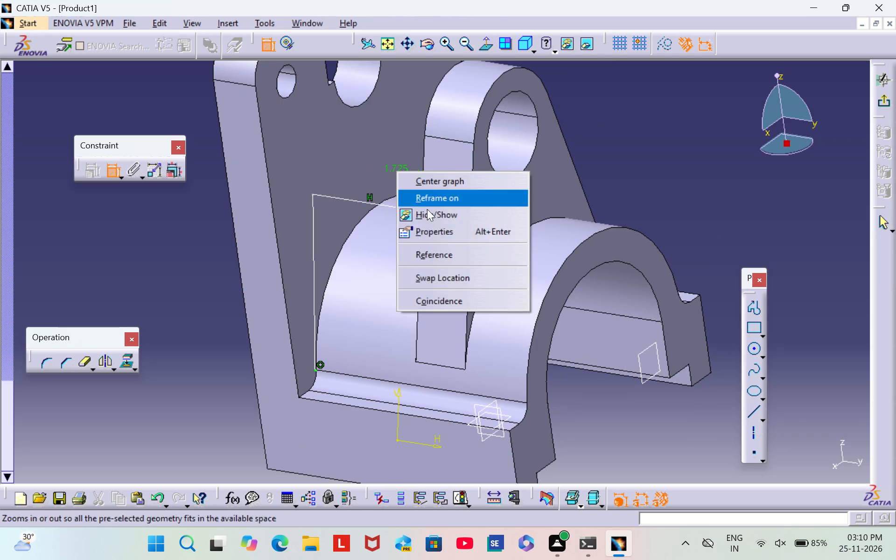
pyautogui.click(446, 299)
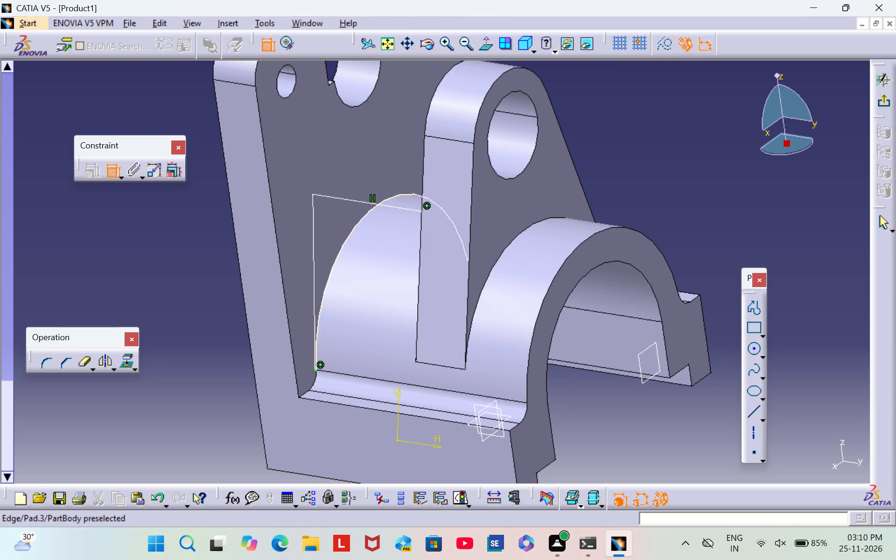
pyautogui.click(881, 106)
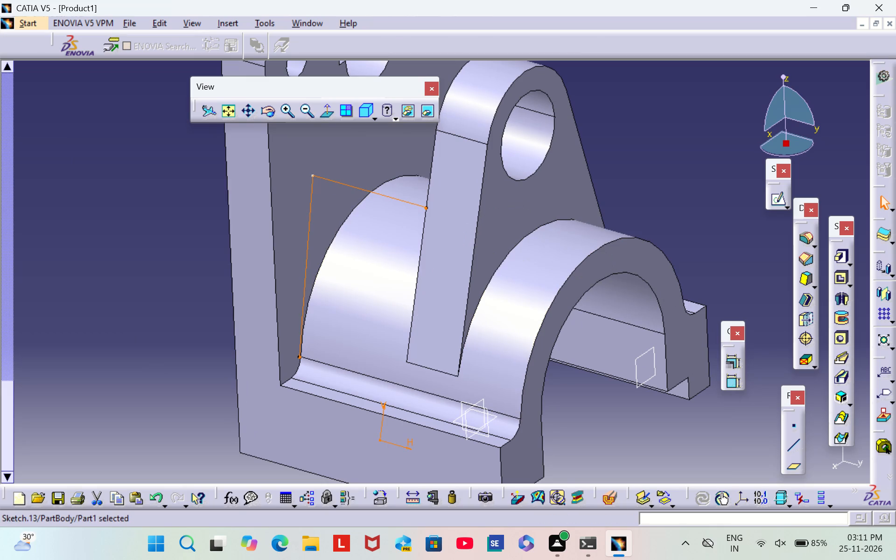
# Reopen the sketch and close the profile with a vertical line along the support's edge and a horizontal line along the fillet's upper edge.
pyautogui.click(777, 196)
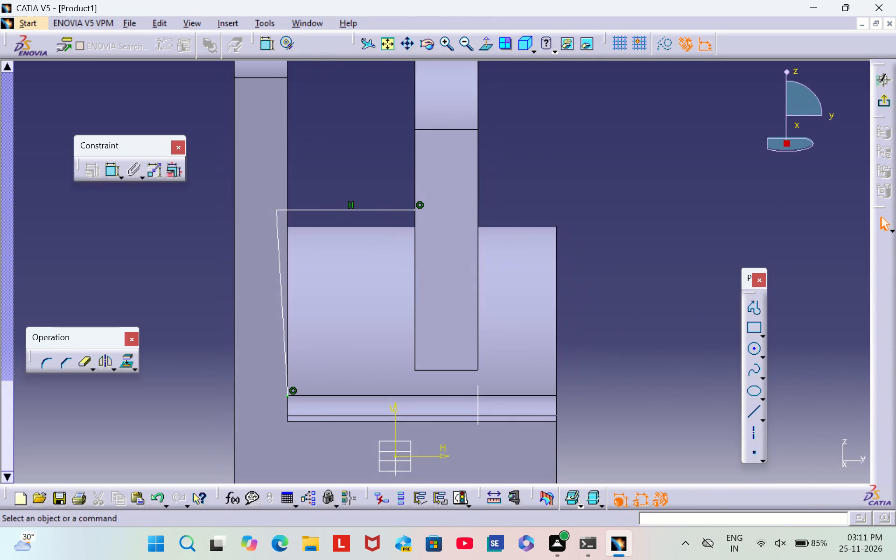
pyautogui.click(106, 172)
pyautogui.click(756, 200)
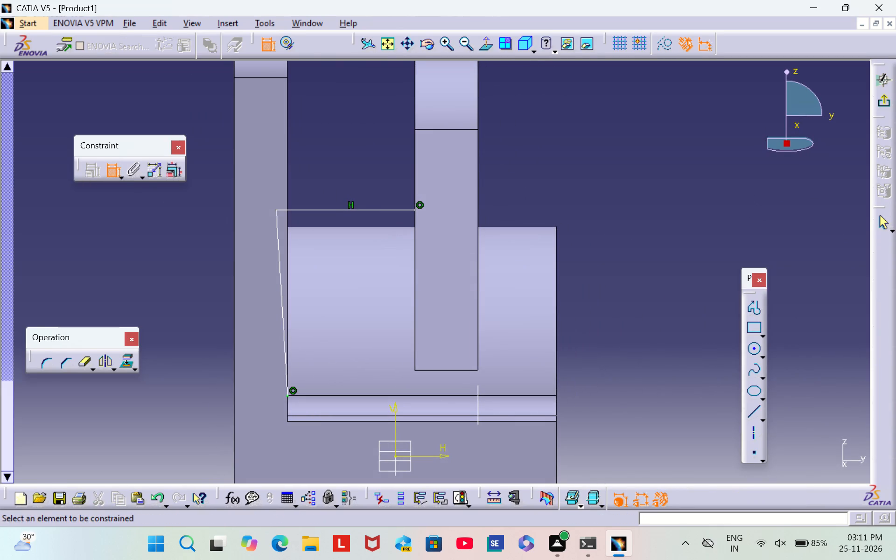
pyautogui.click(753, 304)
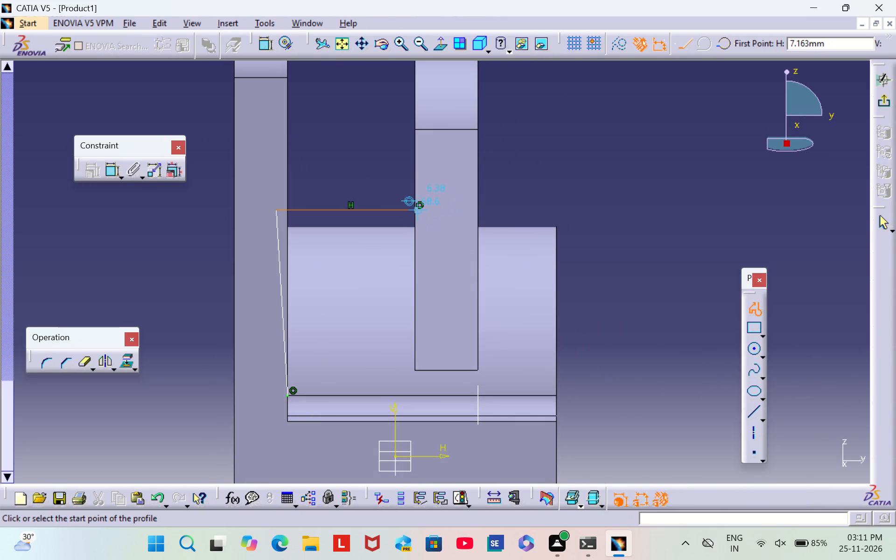
pyautogui.click(414, 210)
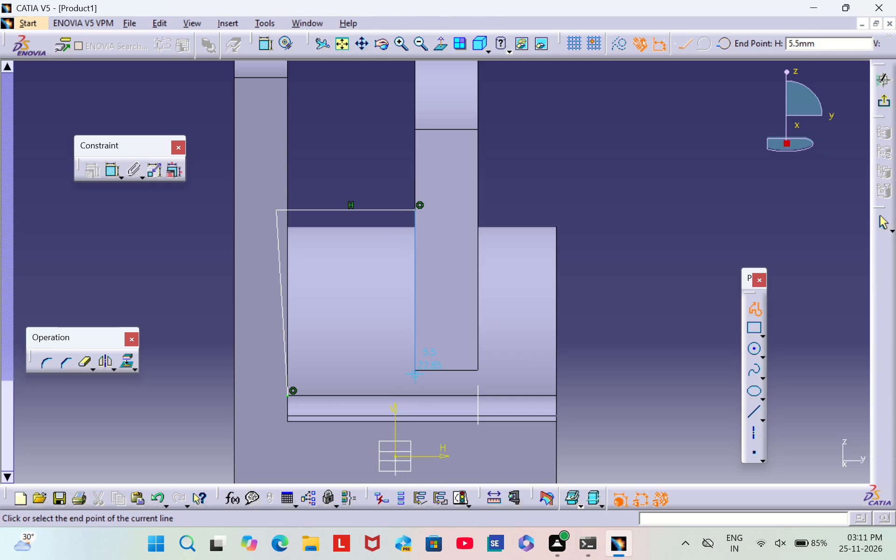
pyautogui.click(413, 394)
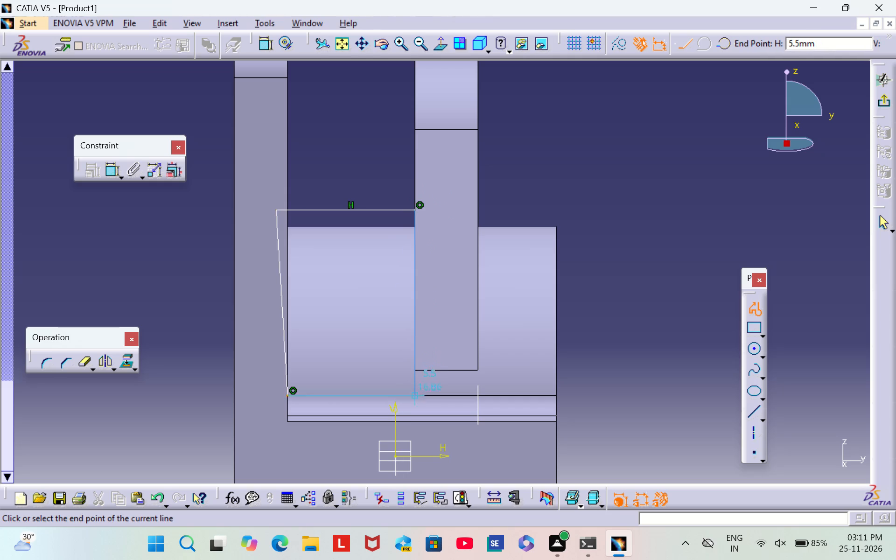
pyautogui.click(286, 395)
pyautogui.press('Escape')
pyautogui.press('Escape')
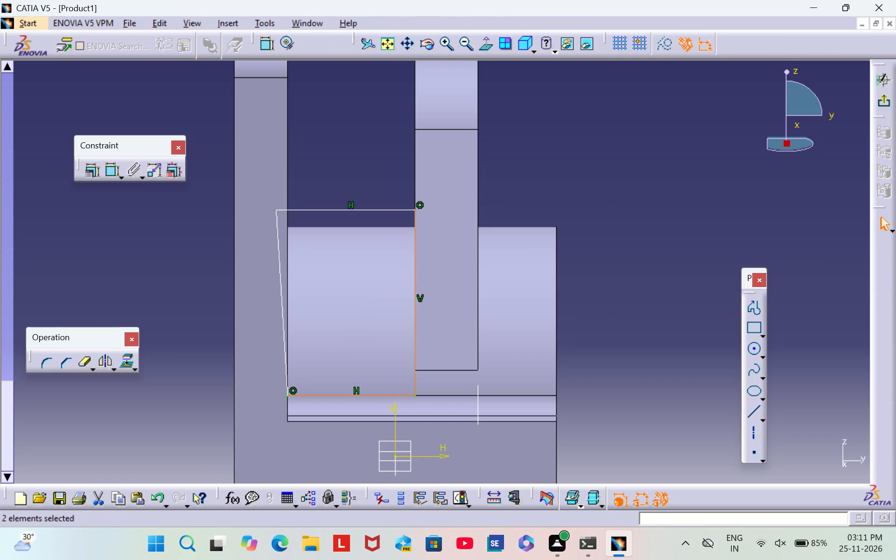
pyautogui.click(610, 145)
pyautogui.click(882, 103)
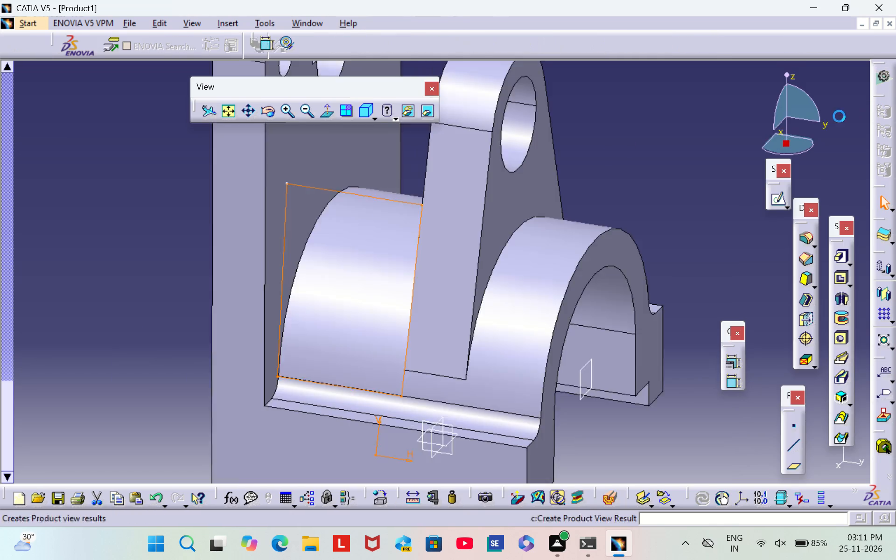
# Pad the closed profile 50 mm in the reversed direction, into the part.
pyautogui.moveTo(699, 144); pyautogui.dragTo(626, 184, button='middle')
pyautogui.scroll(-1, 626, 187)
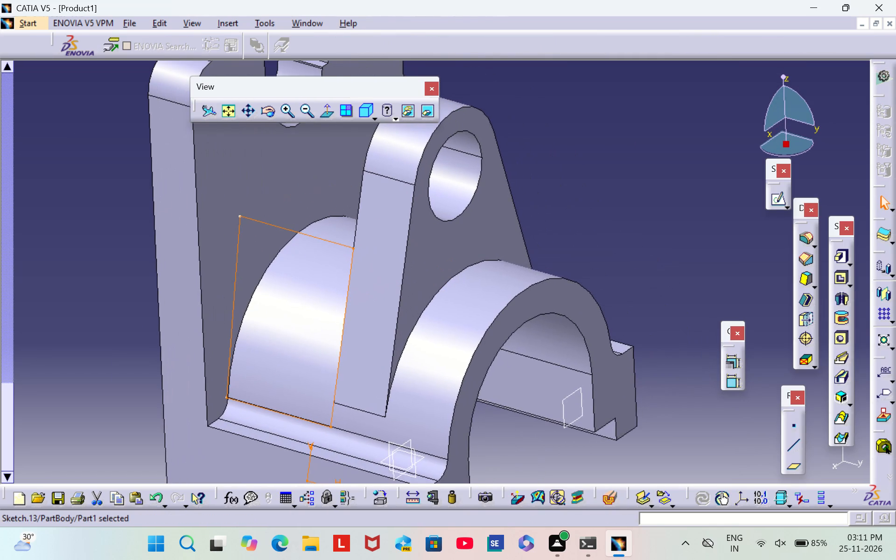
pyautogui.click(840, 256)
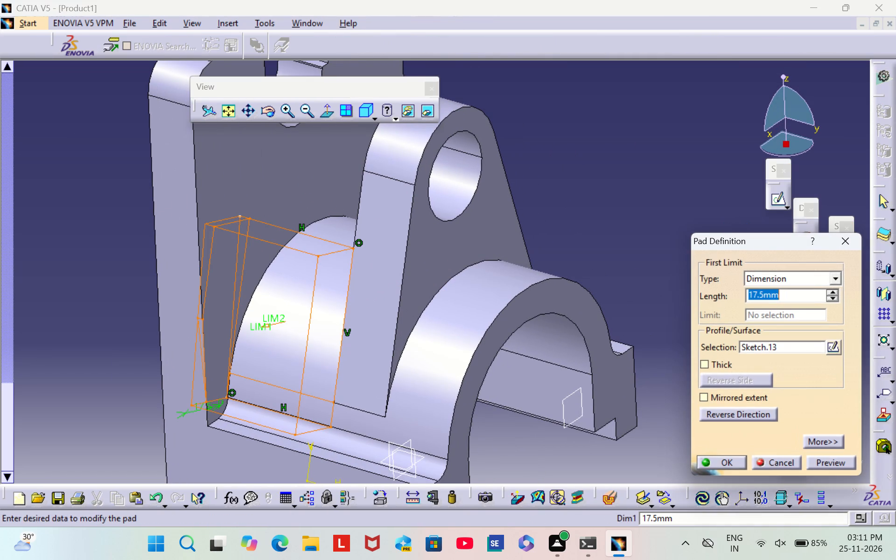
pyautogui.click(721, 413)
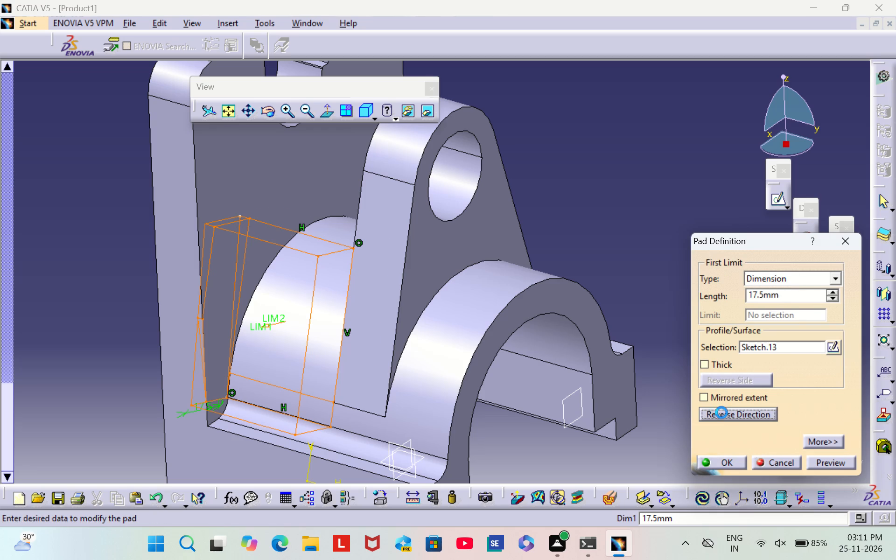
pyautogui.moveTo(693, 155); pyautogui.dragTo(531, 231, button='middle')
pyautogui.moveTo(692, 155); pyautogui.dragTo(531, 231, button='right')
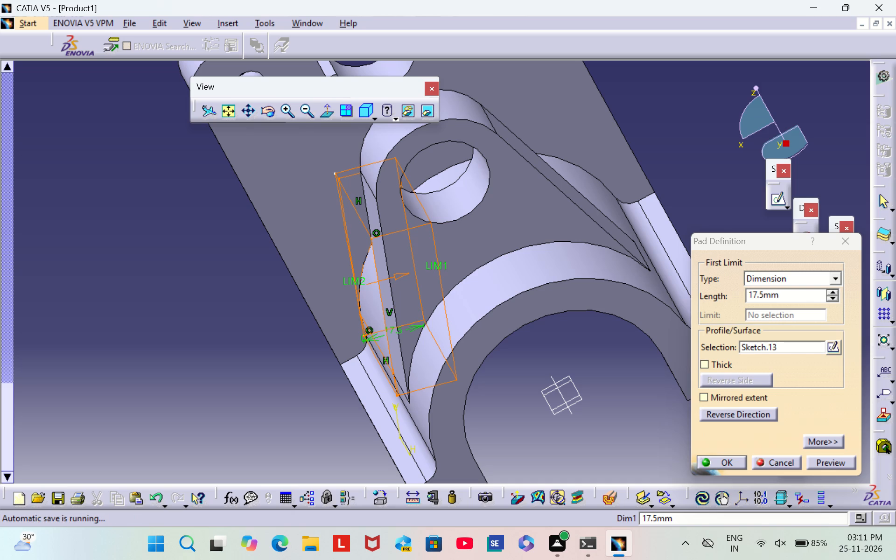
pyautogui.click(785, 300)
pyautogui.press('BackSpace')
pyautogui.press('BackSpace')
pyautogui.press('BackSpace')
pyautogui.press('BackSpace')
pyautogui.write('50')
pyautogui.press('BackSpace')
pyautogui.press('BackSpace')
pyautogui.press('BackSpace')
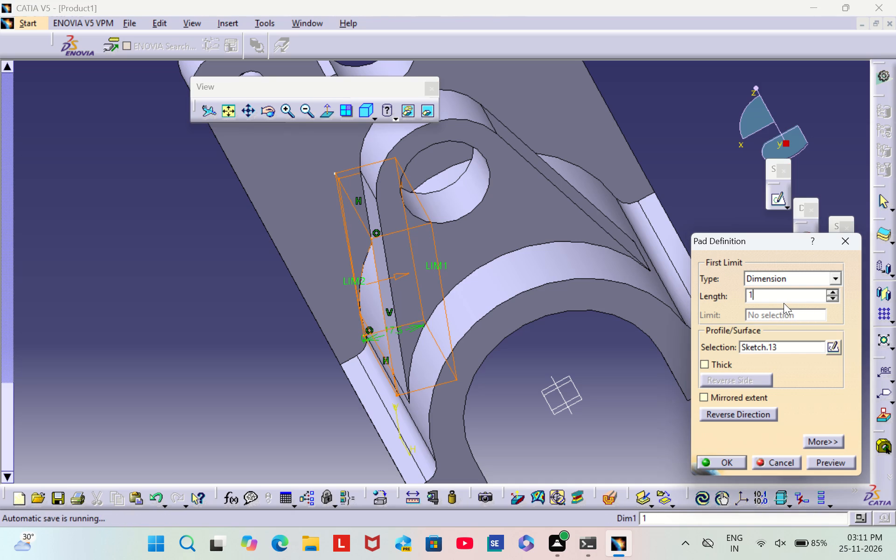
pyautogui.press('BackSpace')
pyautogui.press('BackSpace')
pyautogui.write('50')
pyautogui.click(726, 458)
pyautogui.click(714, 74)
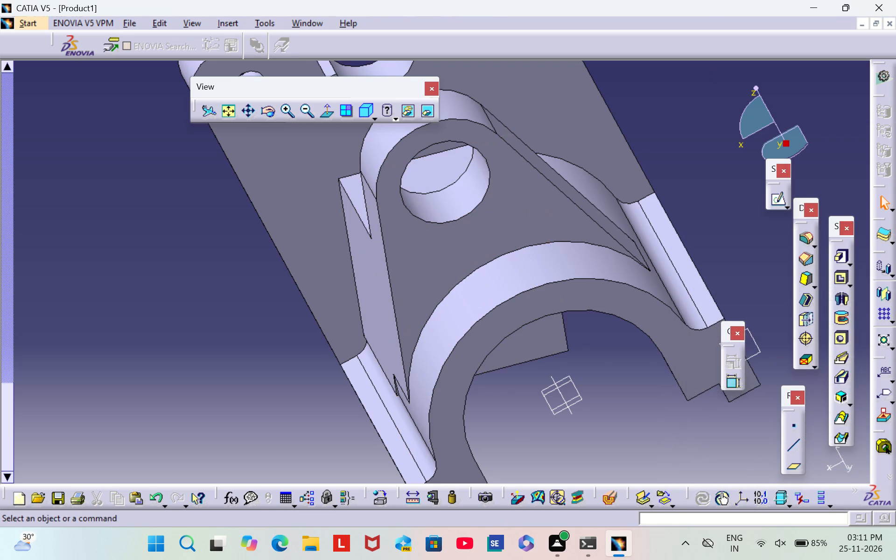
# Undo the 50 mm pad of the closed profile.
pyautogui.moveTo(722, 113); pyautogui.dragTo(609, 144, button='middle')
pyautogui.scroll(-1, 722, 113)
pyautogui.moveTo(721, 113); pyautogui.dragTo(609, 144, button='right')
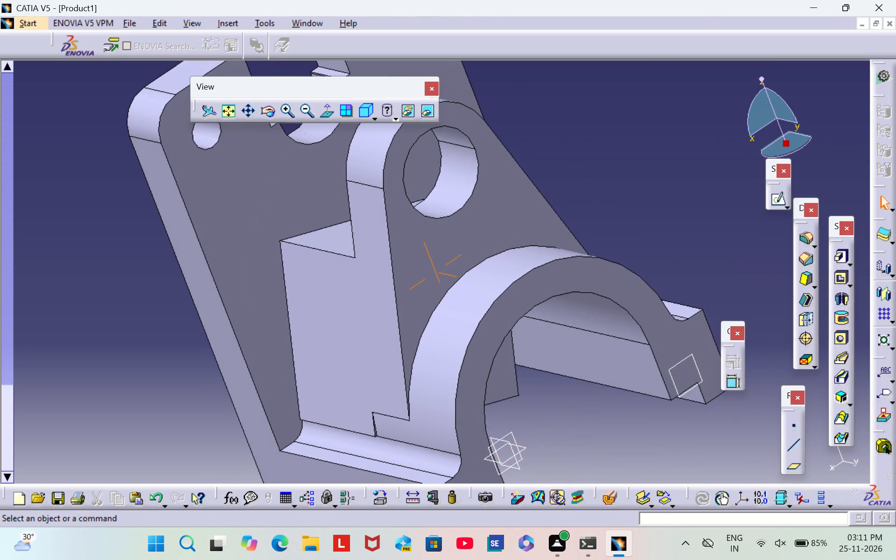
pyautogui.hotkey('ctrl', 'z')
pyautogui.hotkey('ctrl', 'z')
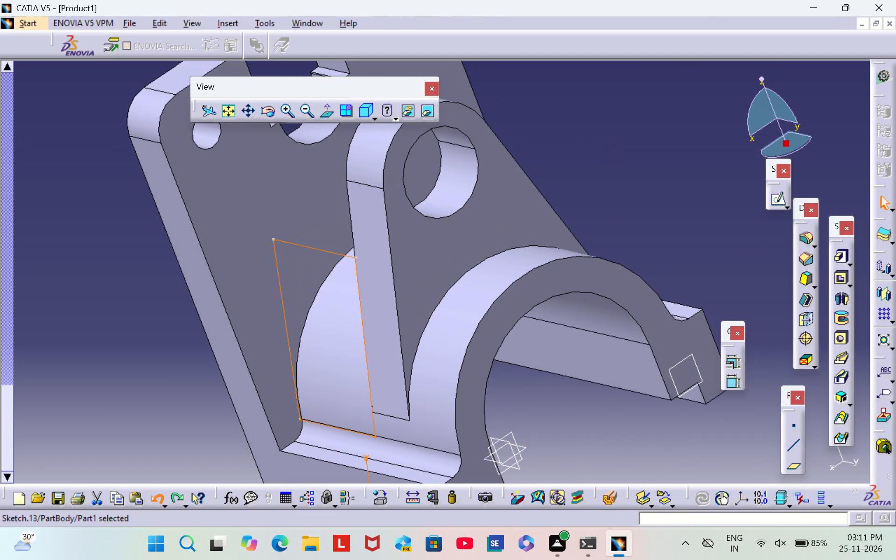
# Delete the closed profile sketch lying between the end plate and the holed support.
pyautogui.click(617, 170)
pyautogui.rightClick(295, 243)
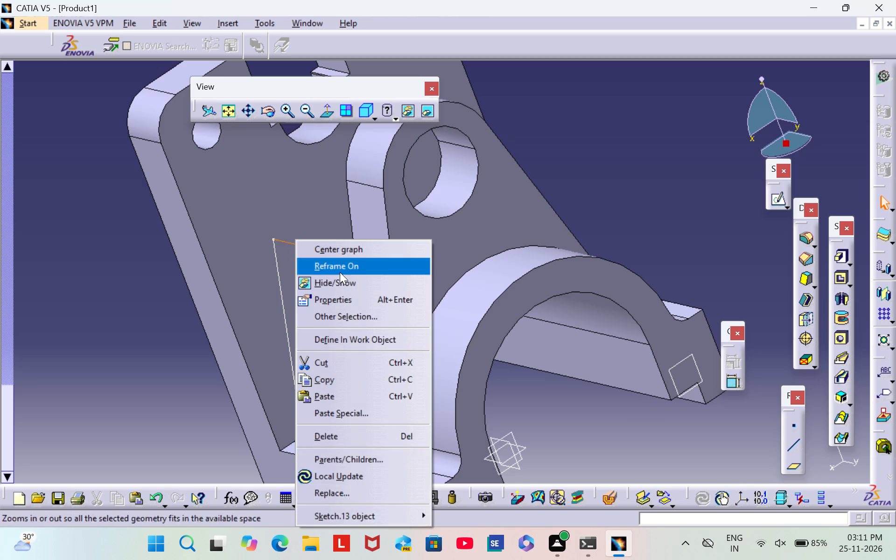
pyautogui.click(390, 431)
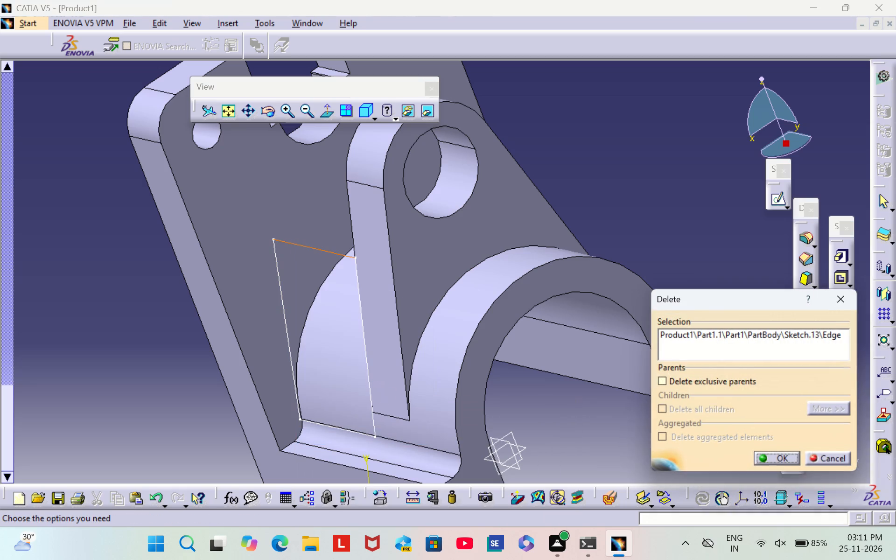
pyautogui.click(773, 456)
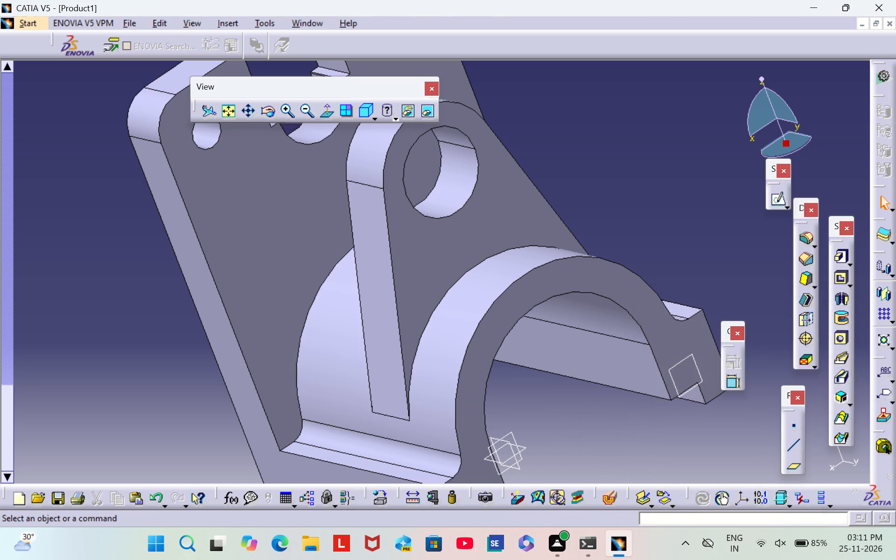
# Examine the space between the end plate and the holed support from the front, the back and below.
pyautogui.moveTo(645, 163); pyautogui.dragTo(605, 204, button='middle')
pyautogui.scroll(-1, 645, 163)
pyautogui.moveTo(645, 163); pyautogui.dragTo(605, 204, button='right')
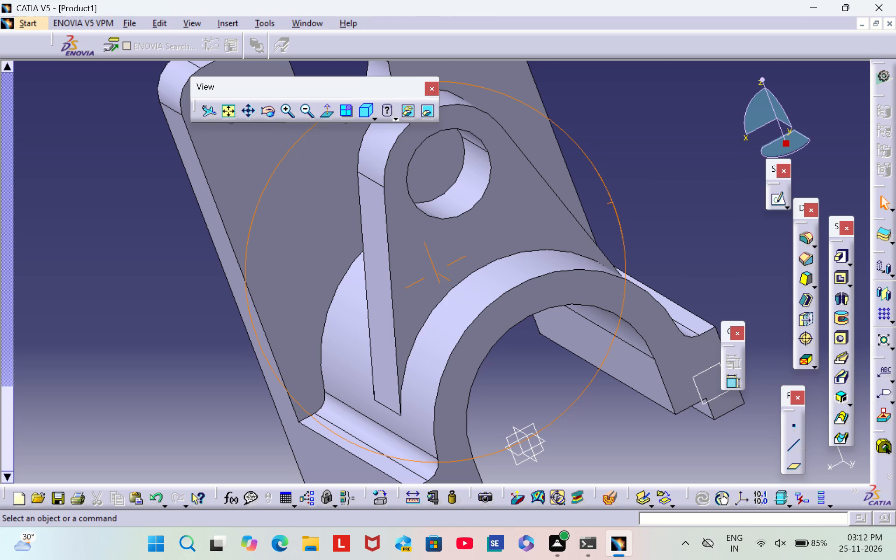
pyautogui.moveTo(168, 323); pyautogui.dragTo(543, 267, button='middle')
pyautogui.moveTo(168, 323); pyautogui.dragTo(543, 267, button='right')
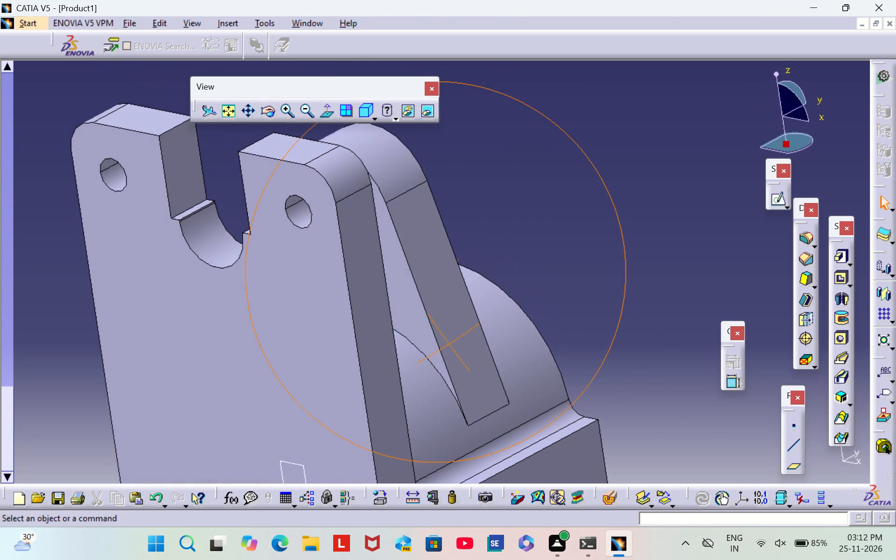
pyautogui.moveTo(543, 267); pyautogui.dragTo(223, 332, button='right')
pyautogui.moveTo(543, 267); pyautogui.dragTo(223, 332, button='middle')
pyautogui.moveTo(224, 332); pyautogui.dragTo(375, 150, button='middle')
pyautogui.scroll(-1, 224, 332)
pyautogui.moveTo(228, 330); pyautogui.dragTo(375, 150, button='right')
pyautogui.moveTo(375, 150); pyautogui.dragTo(375, 150, button='middle')
pyautogui.tripleClick(304, 112)
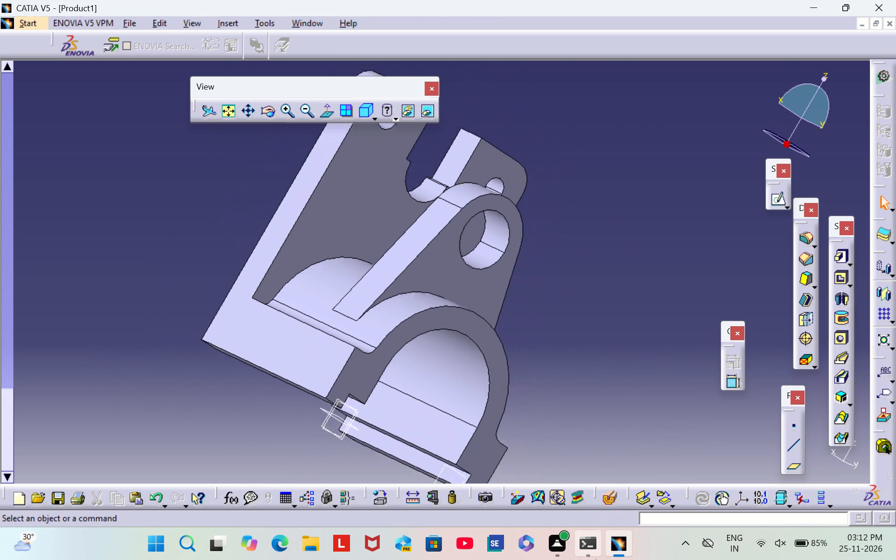
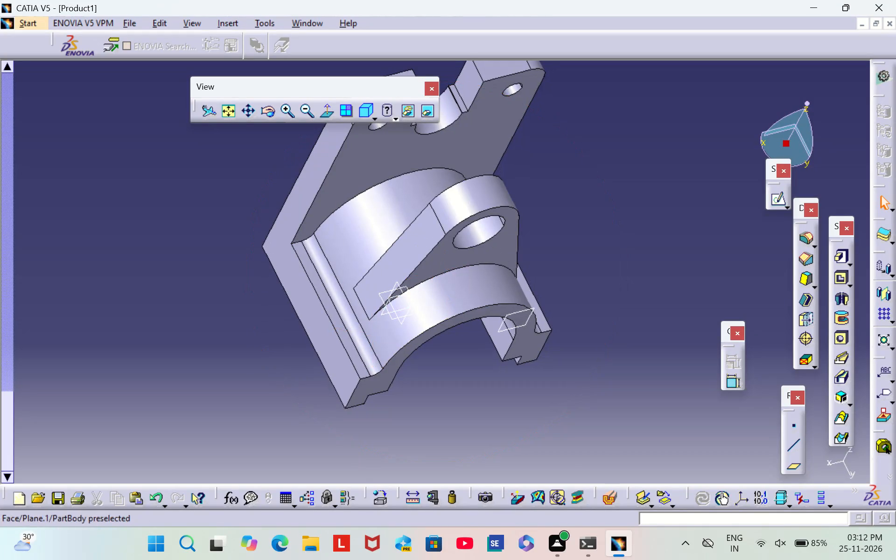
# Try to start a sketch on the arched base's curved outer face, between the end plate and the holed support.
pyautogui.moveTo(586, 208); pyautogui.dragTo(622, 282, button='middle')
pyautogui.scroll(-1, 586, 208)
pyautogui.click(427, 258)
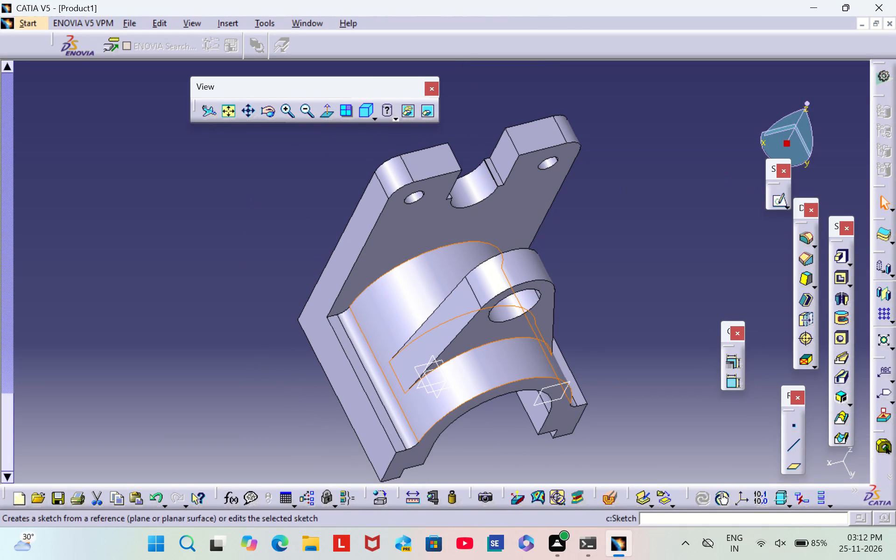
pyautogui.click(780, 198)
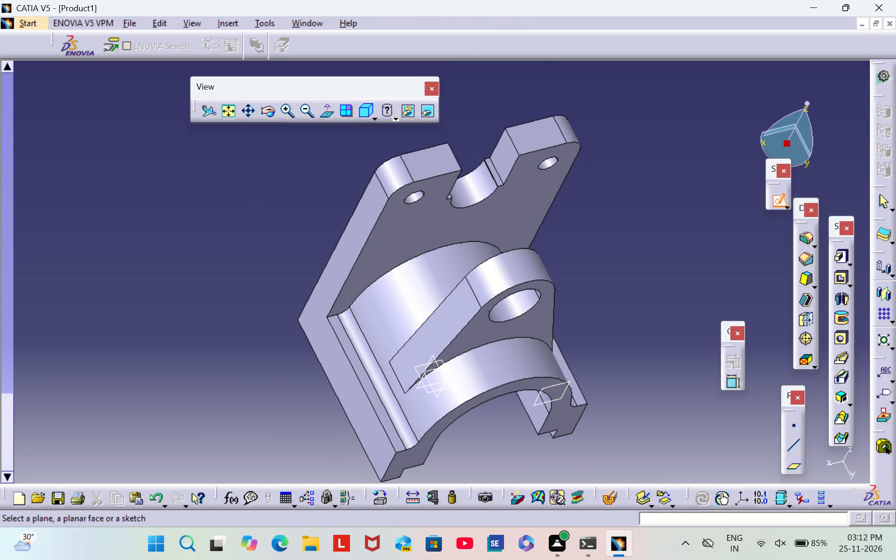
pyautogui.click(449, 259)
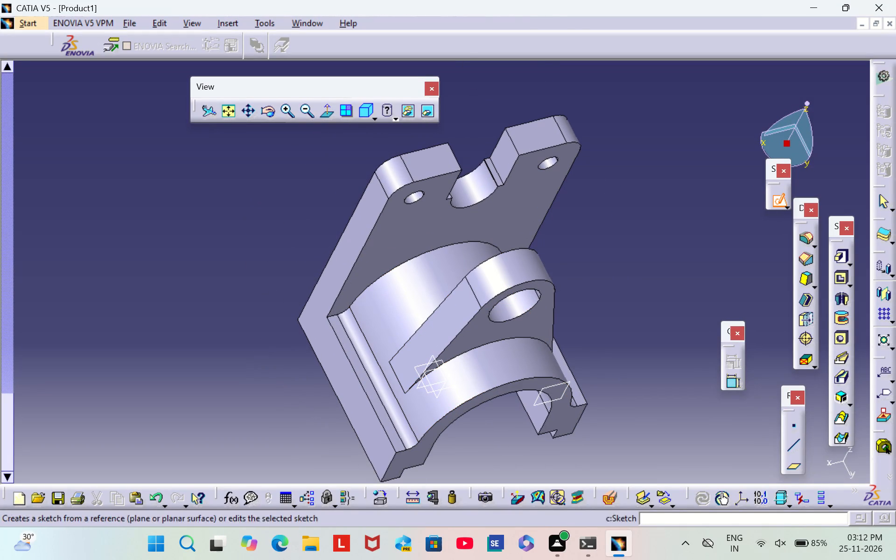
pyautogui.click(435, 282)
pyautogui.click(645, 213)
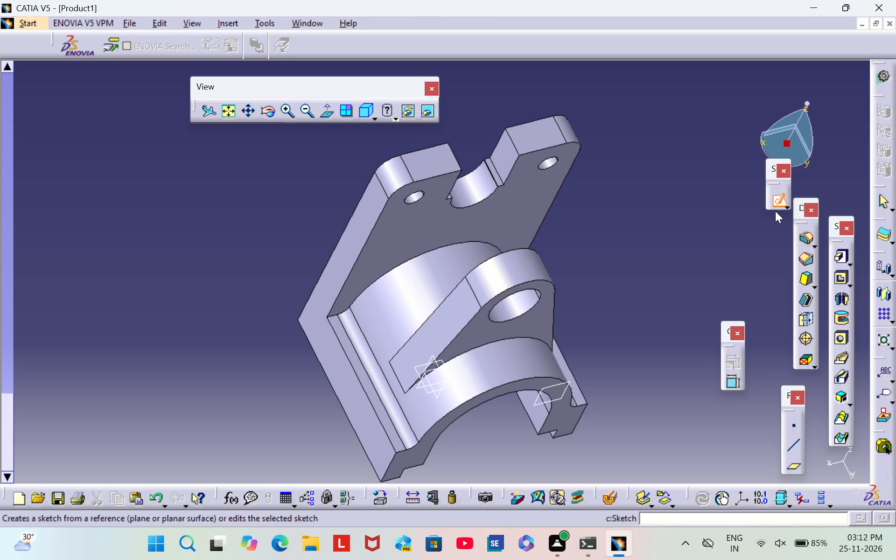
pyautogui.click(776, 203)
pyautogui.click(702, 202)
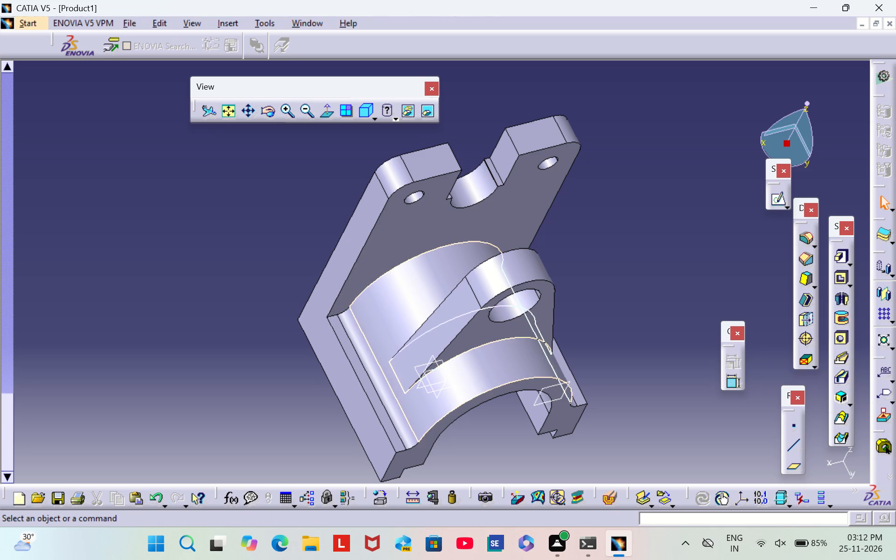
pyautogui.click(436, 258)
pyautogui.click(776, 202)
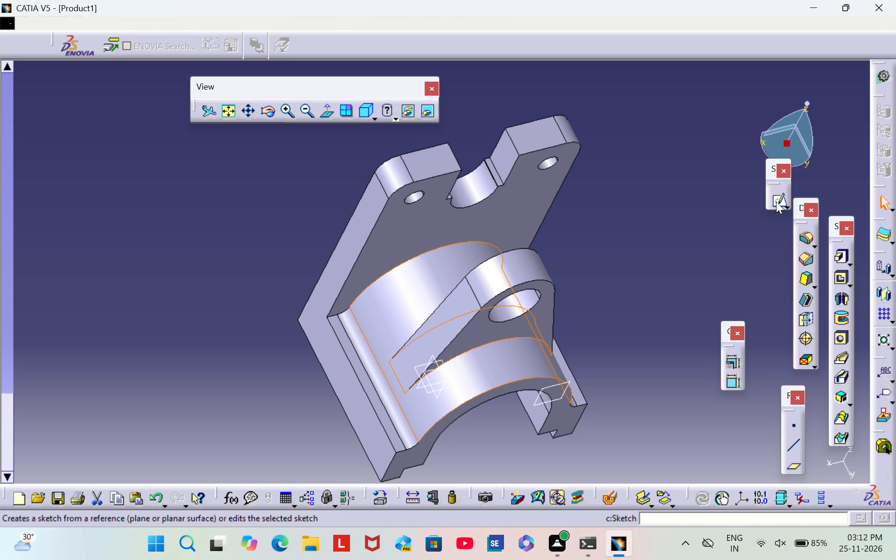
# Start a new sketch on the flat top face of the end plate, beside its notch.
pyautogui.moveTo(481, 118); pyautogui.dragTo(479, 187, button='middle')
pyautogui.moveTo(481, 118); pyautogui.dragTo(479, 187, button='right')
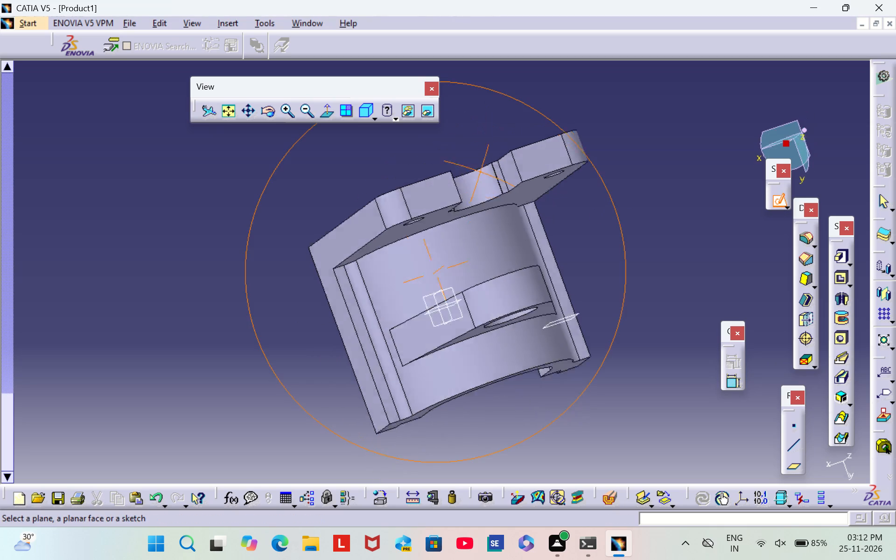
pyautogui.moveTo(479, 187); pyautogui.dragTo(477, 195, button='right')
pyautogui.moveTo(479, 187); pyautogui.dragTo(477, 195, button='middle')
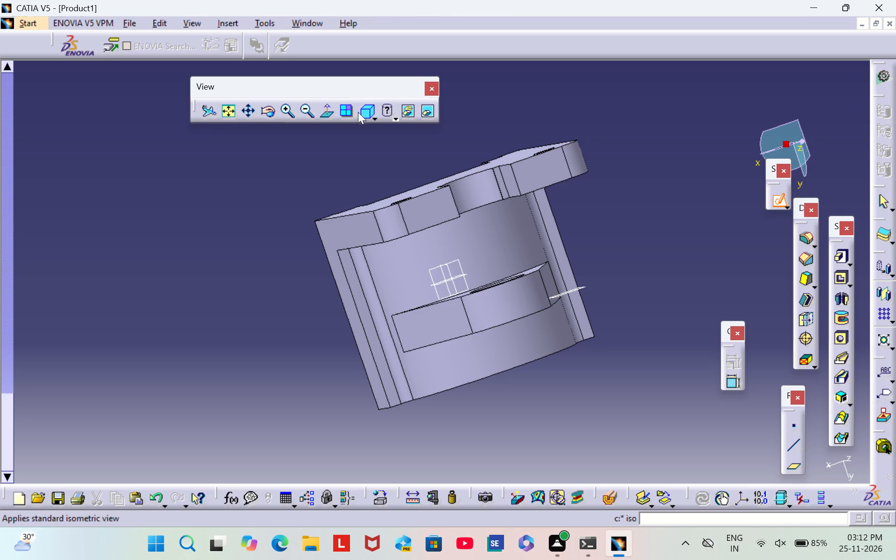
pyautogui.click(375, 118)
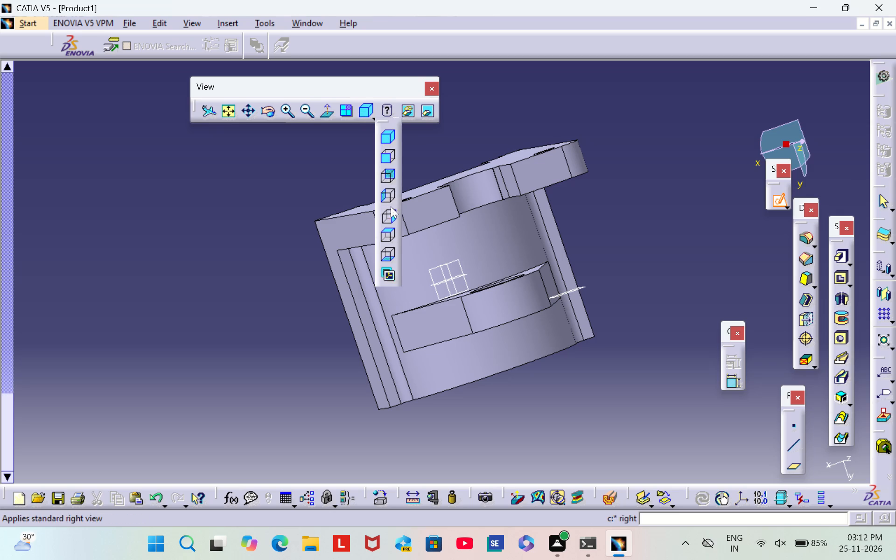
pyautogui.click(385, 230)
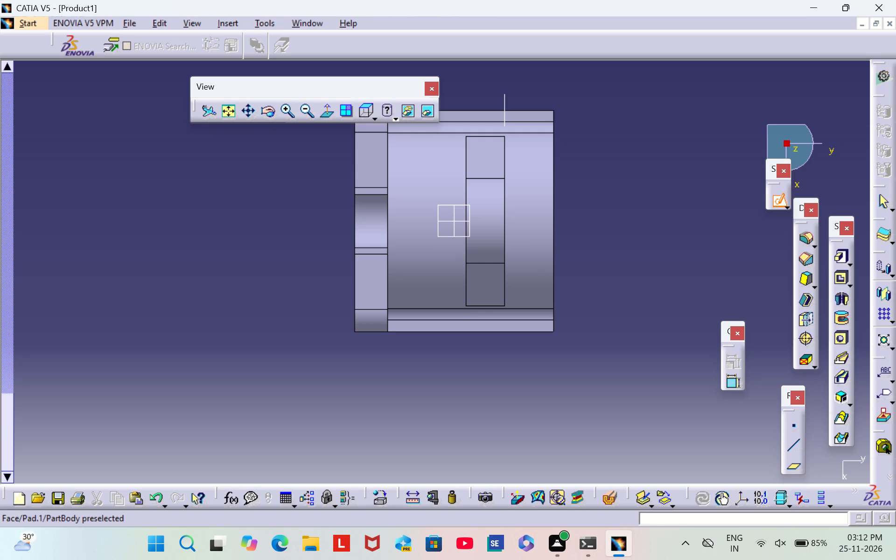
pyautogui.click(781, 206)
pyautogui.click(711, 222)
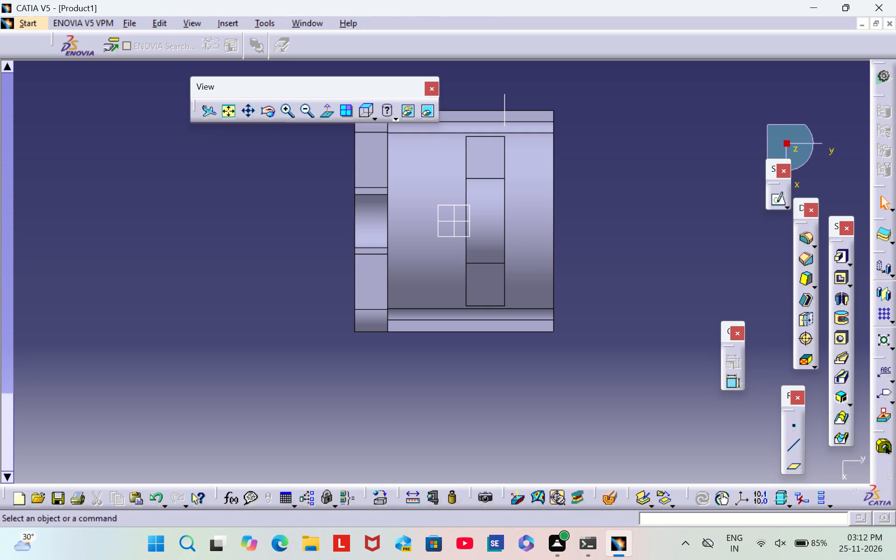
pyautogui.click(774, 205)
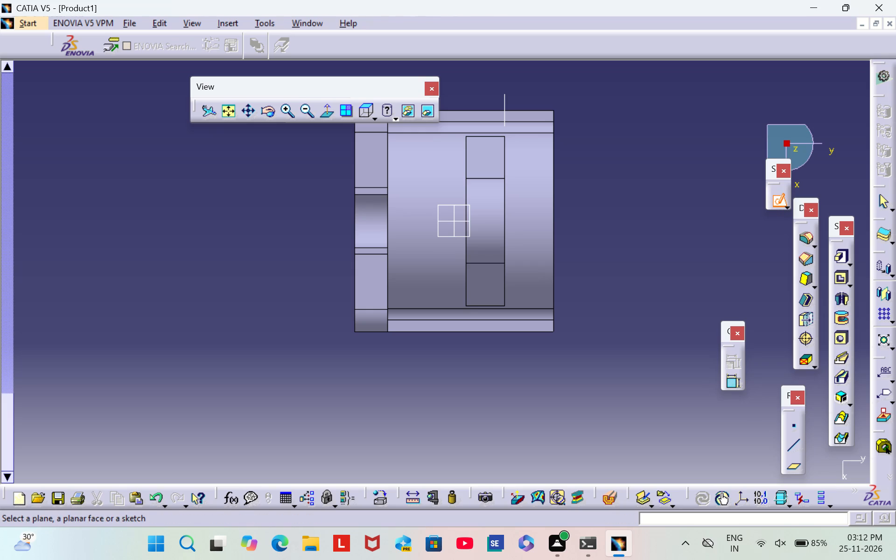
pyautogui.click(368, 216)
pyautogui.click(375, 162)
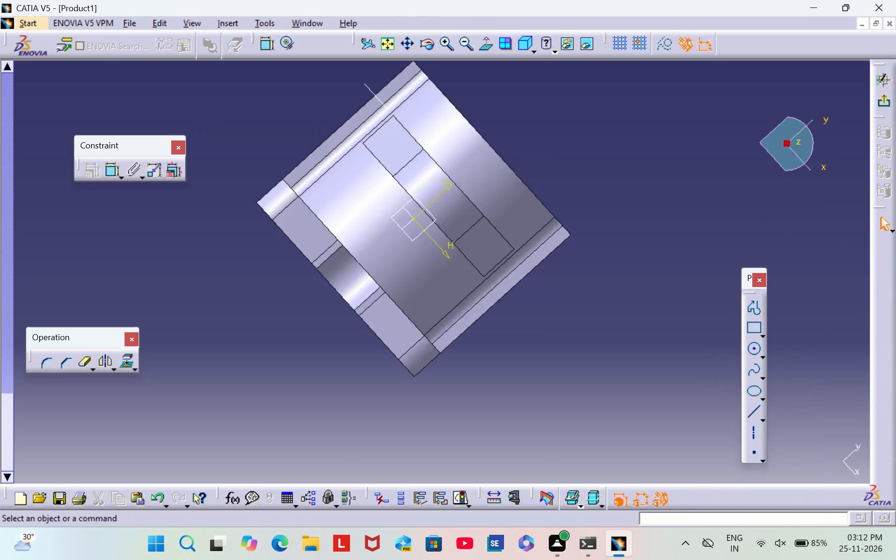
# Sketch a closed rectangular profile about 41 by 30 mm between the end plate and the holed support.
pyautogui.moveTo(621, 252); pyautogui.dragTo(685, 254, button='middle')
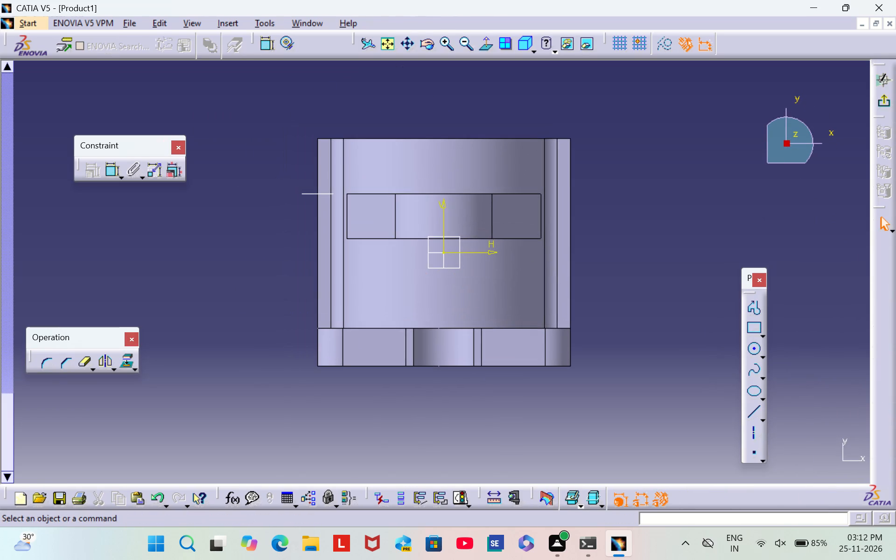
pyautogui.click(750, 310)
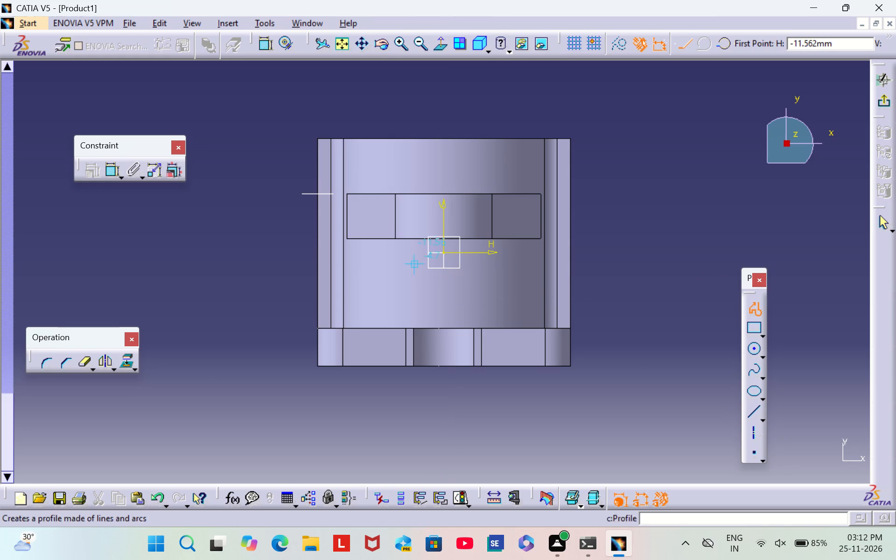
pyautogui.click(396, 245)
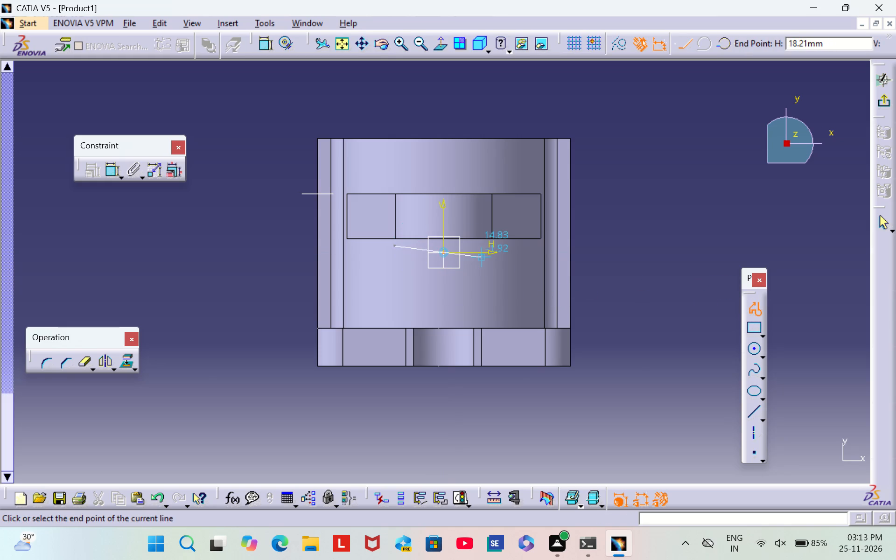
pyautogui.click(499, 245)
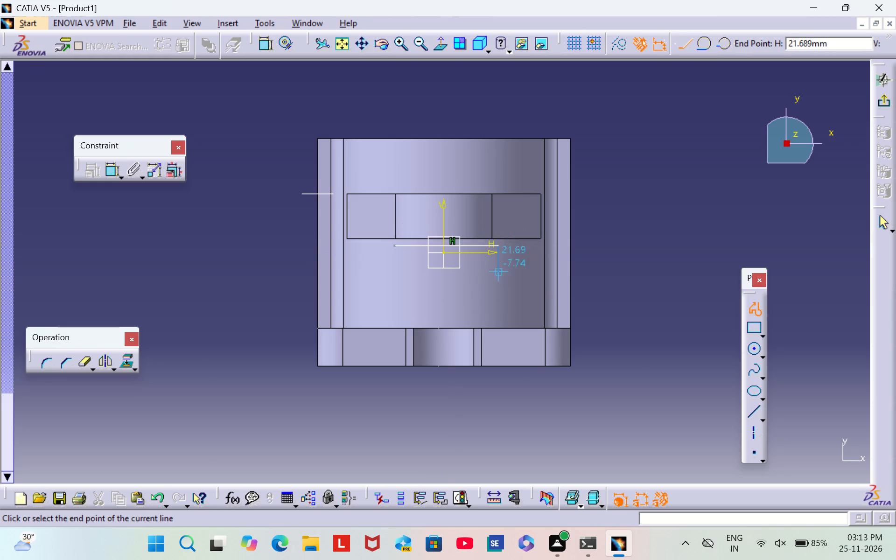
pyautogui.click(496, 322)
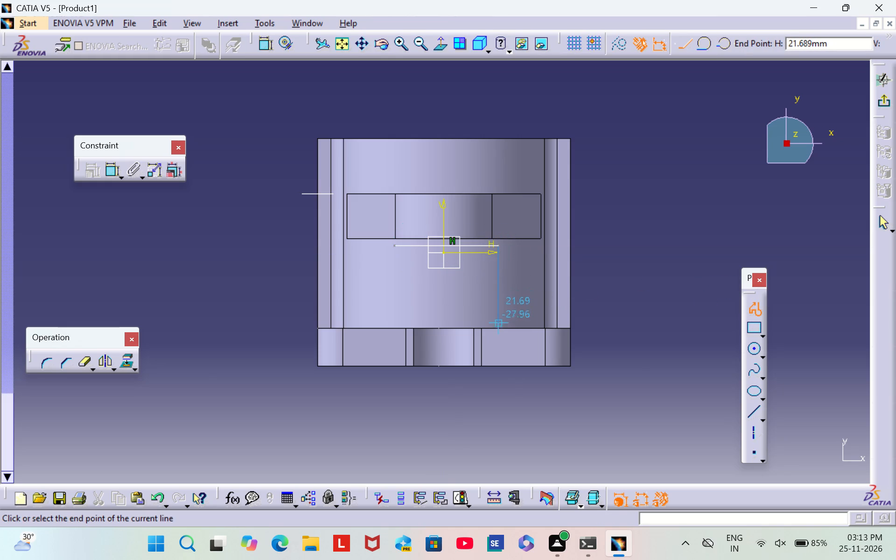
pyautogui.click(392, 322)
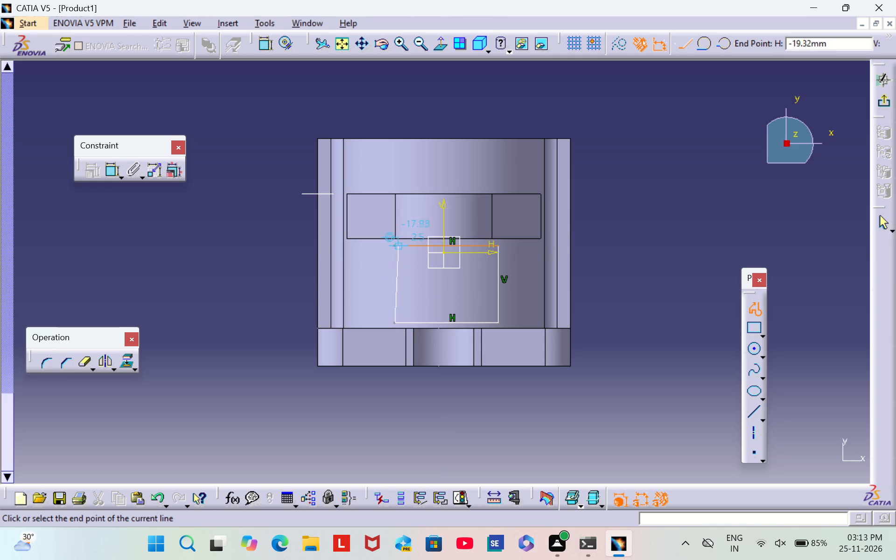
pyautogui.click(393, 245)
pyautogui.click(416, 410)
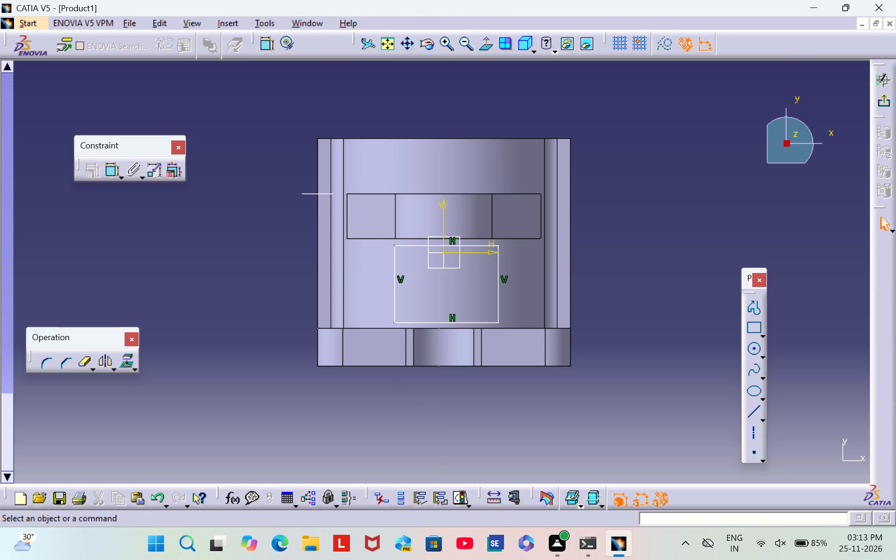
# Sketch a second closed rectangle about 78 by 35 mm around the first, spanning from the support's face to the end plate.
pyautogui.click(756, 308)
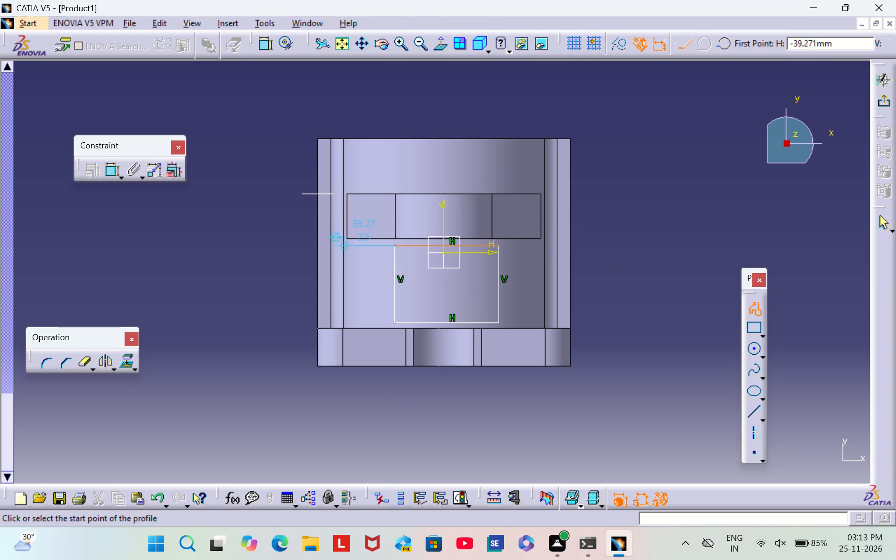
pyautogui.click(347, 239)
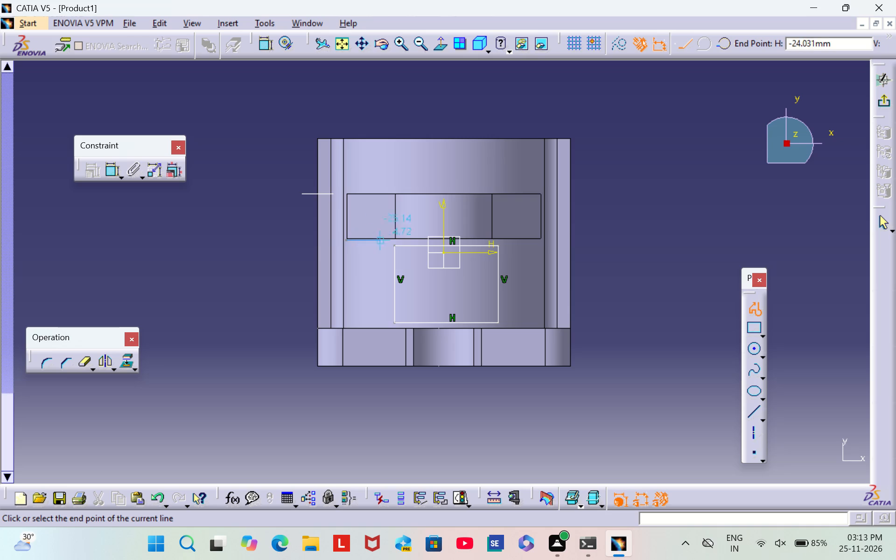
pyautogui.click(545, 241)
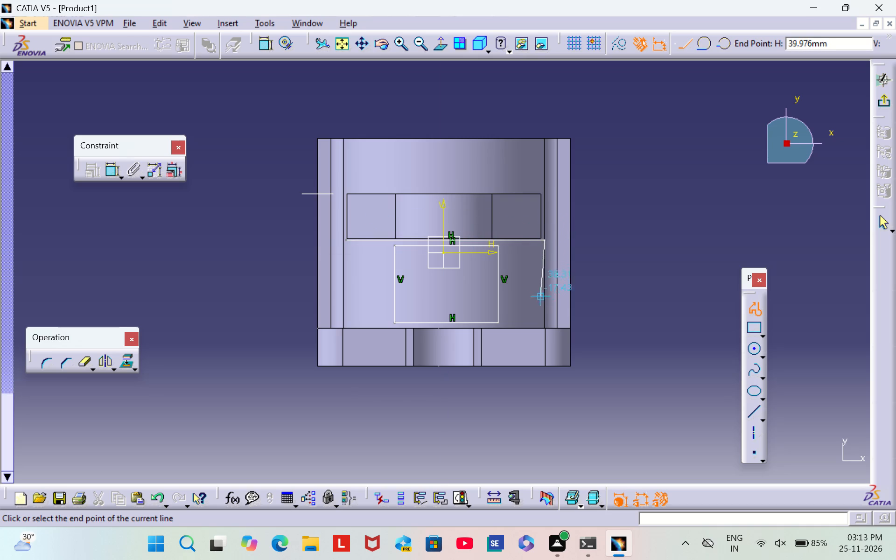
pyautogui.click(542, 329)
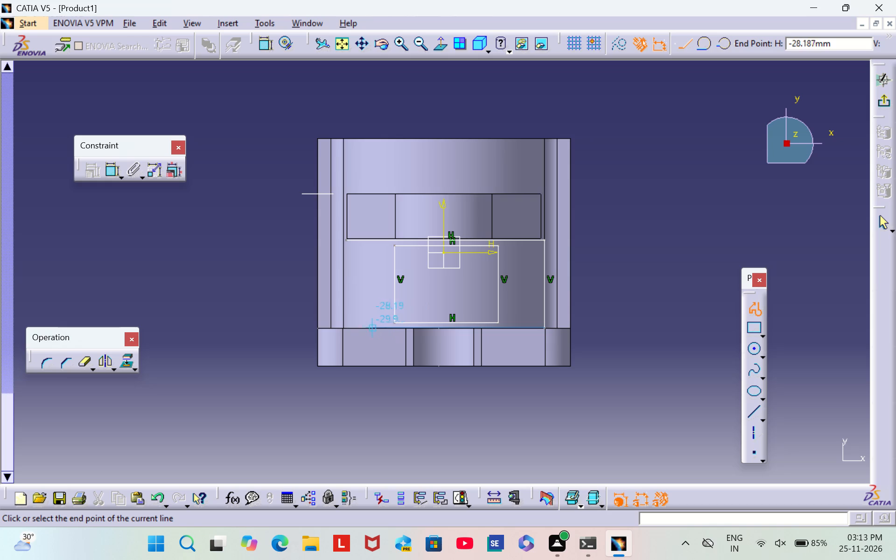
pyautogui.click(348, 328)
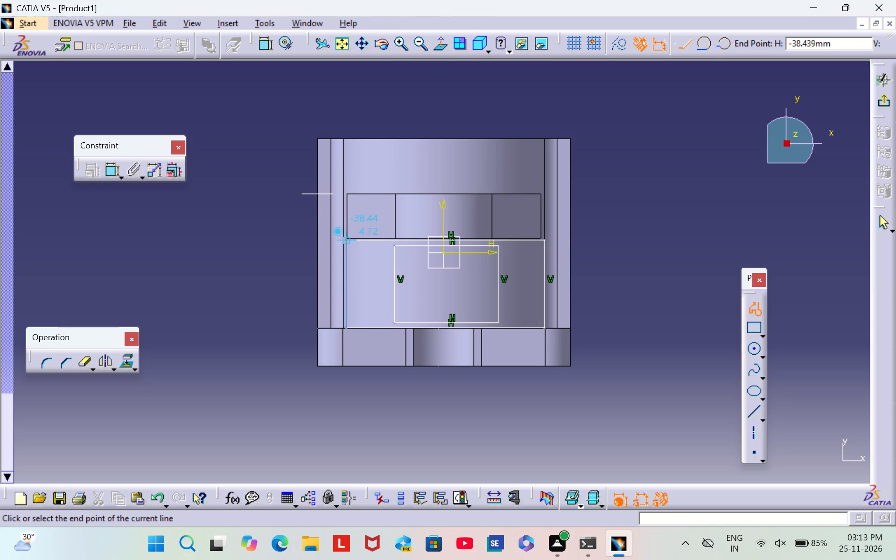
pyautogui.click(344, 240)
pyautogui.click(248, 416)
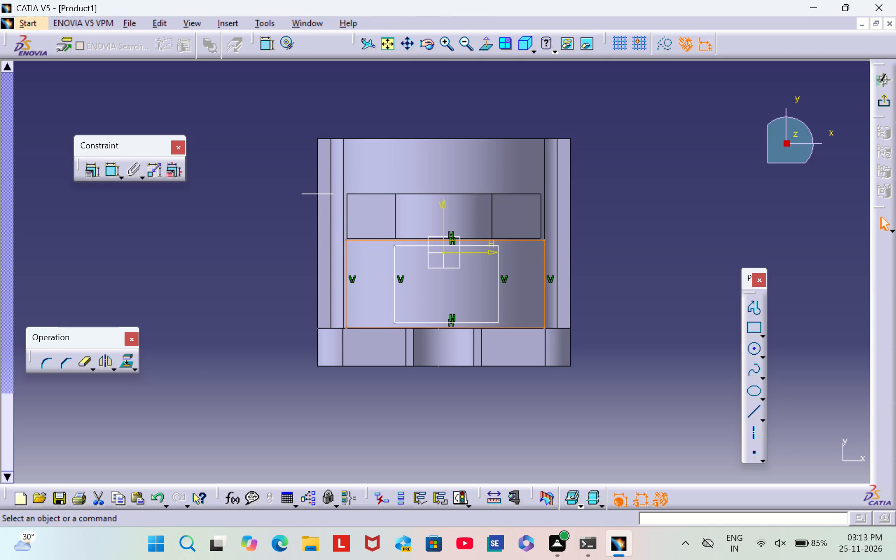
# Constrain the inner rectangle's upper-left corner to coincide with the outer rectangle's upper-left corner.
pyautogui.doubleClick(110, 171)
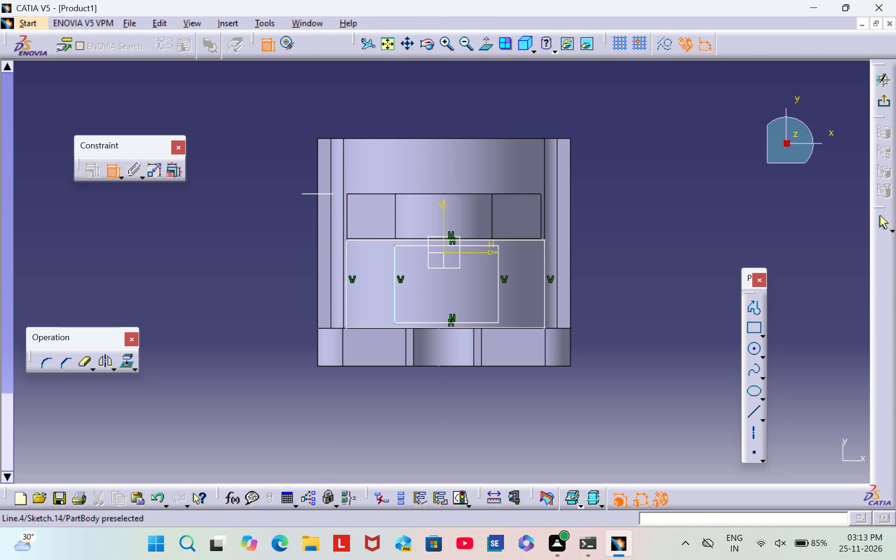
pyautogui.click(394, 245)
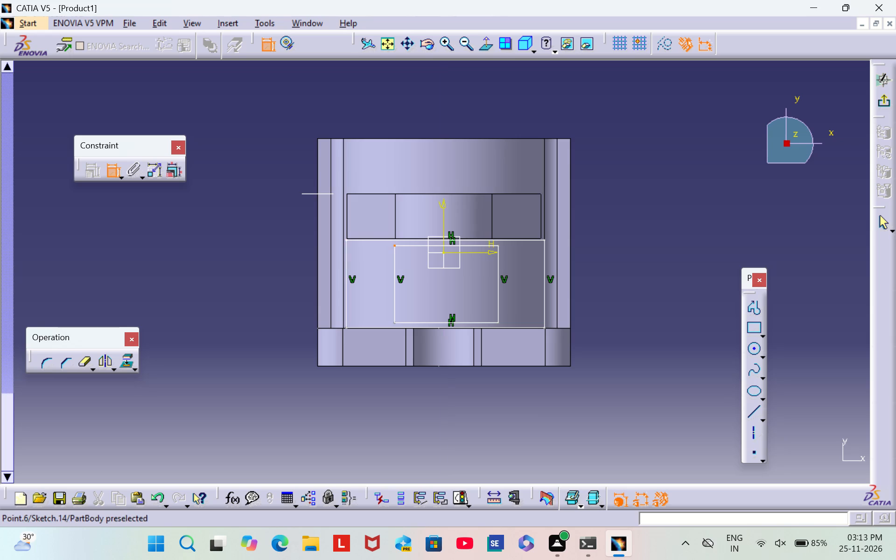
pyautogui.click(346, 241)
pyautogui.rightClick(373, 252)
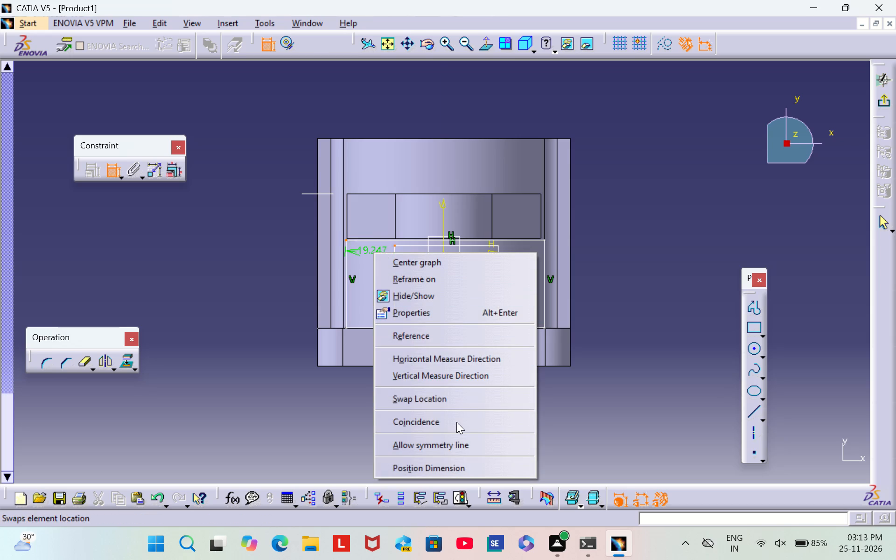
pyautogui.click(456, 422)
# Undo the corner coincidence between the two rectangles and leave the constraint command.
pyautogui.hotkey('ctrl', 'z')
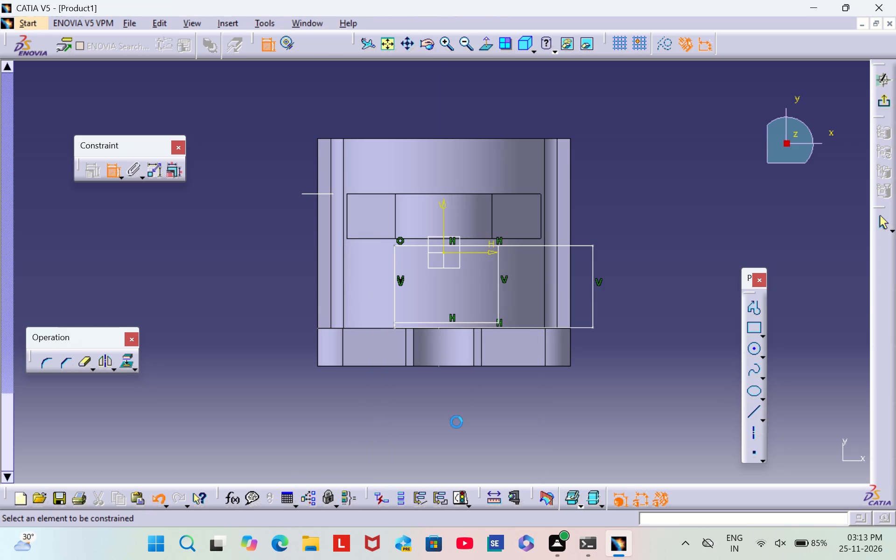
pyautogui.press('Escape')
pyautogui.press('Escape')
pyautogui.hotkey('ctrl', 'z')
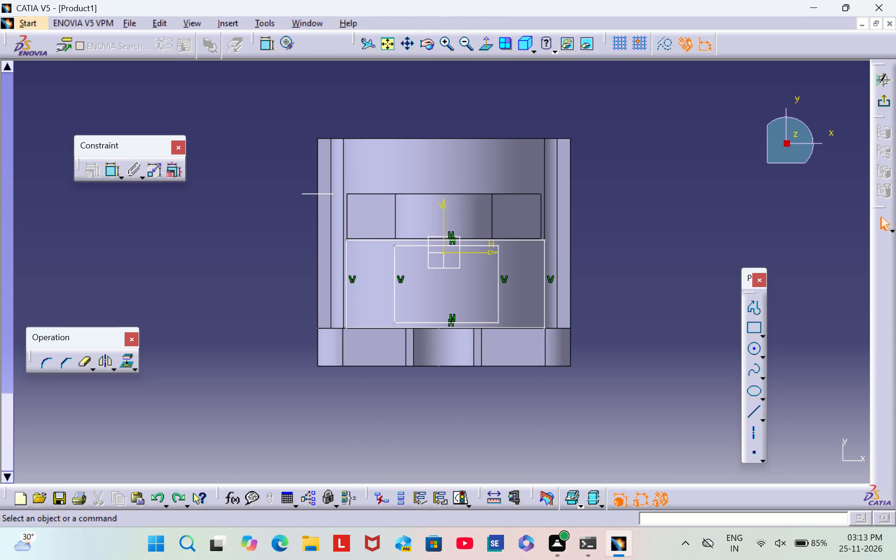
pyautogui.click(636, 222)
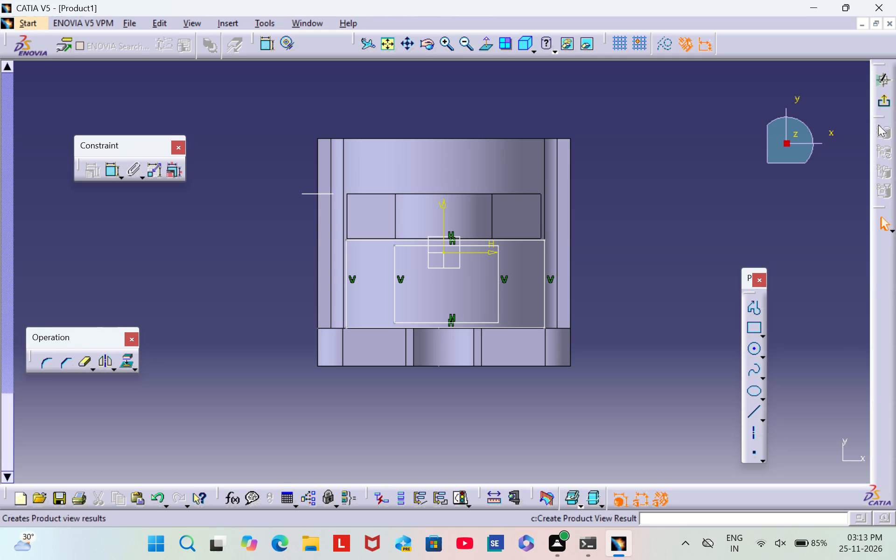
# Exit the sketch, check how the two rectangles sit relative to the end plate and support, and reopen the sketch.
pyautogui.click(891, 103)
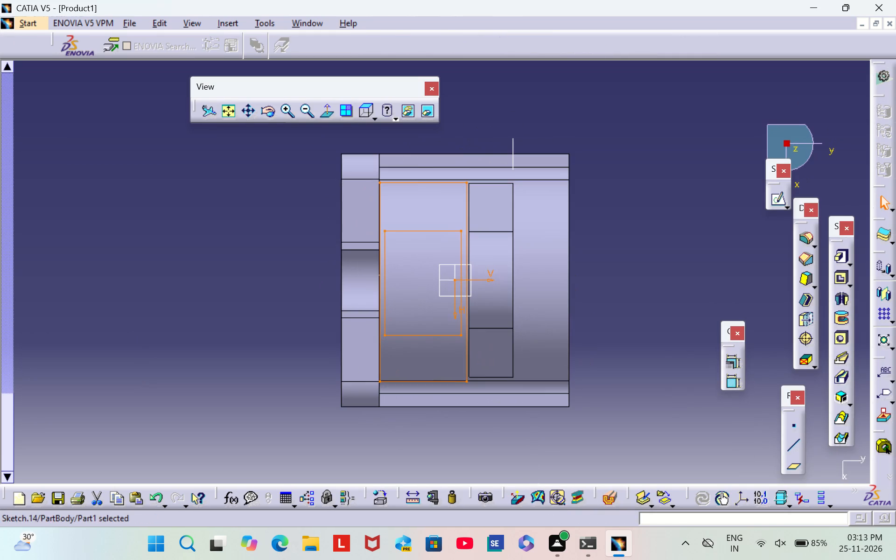
pyautogui.moveTo(609, 295); pyautogui.dragTo(596, 185, button='middle')
pyautogui.scroll(-1, 609, 294)
pyautogui.moveTo(608, 291); pyautogui.dragTo(596, 185, button='right')
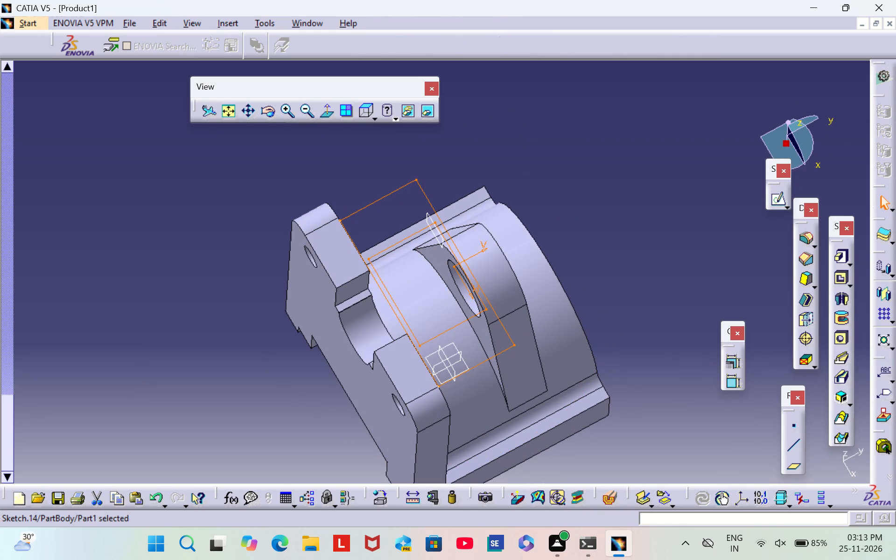
pyautogui.click(780, 204)
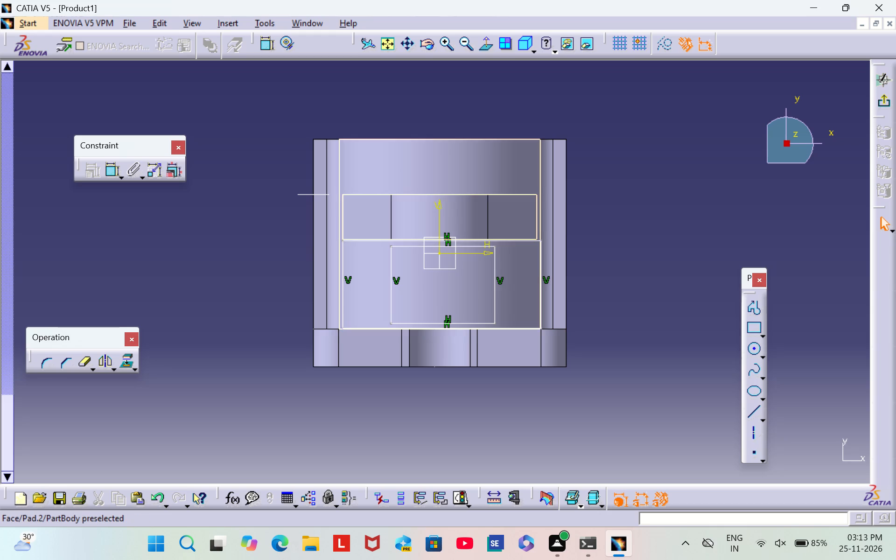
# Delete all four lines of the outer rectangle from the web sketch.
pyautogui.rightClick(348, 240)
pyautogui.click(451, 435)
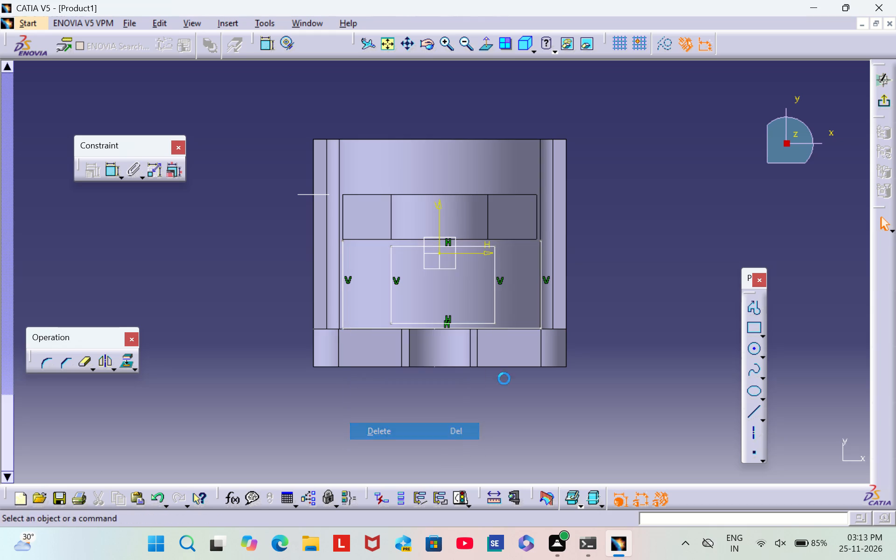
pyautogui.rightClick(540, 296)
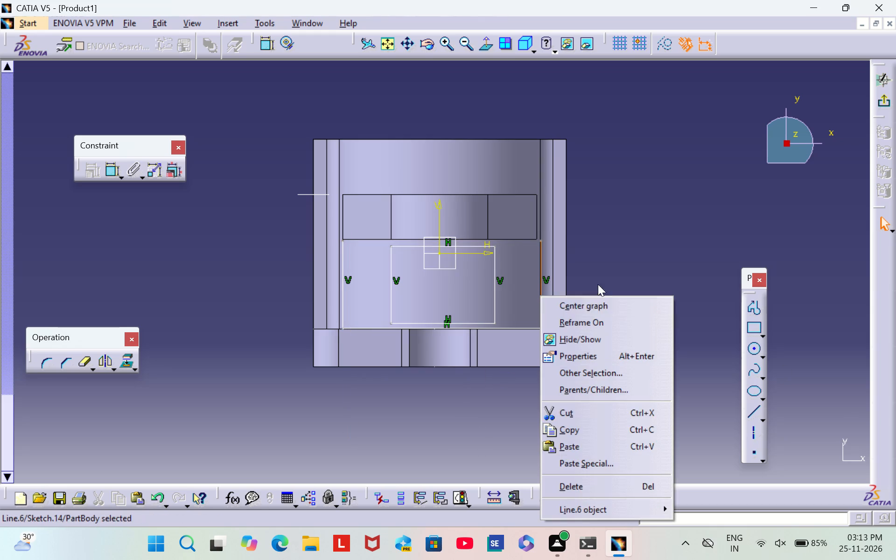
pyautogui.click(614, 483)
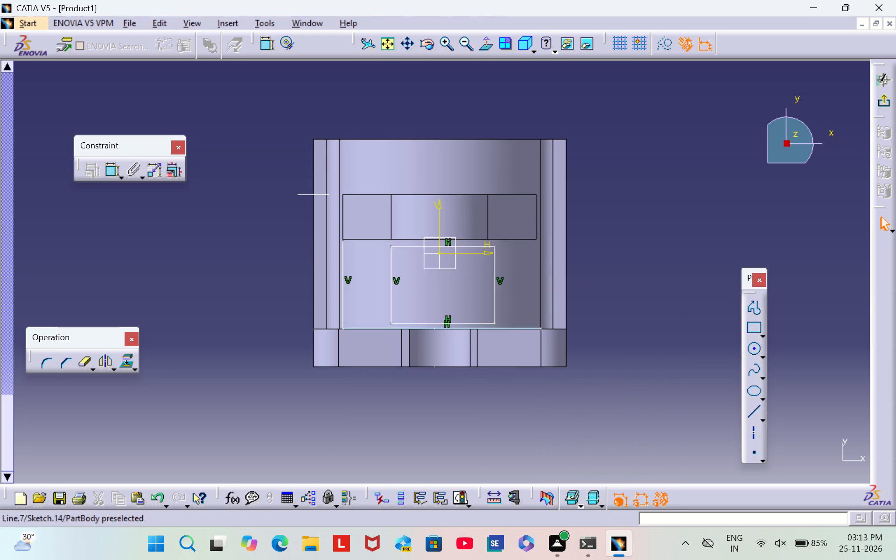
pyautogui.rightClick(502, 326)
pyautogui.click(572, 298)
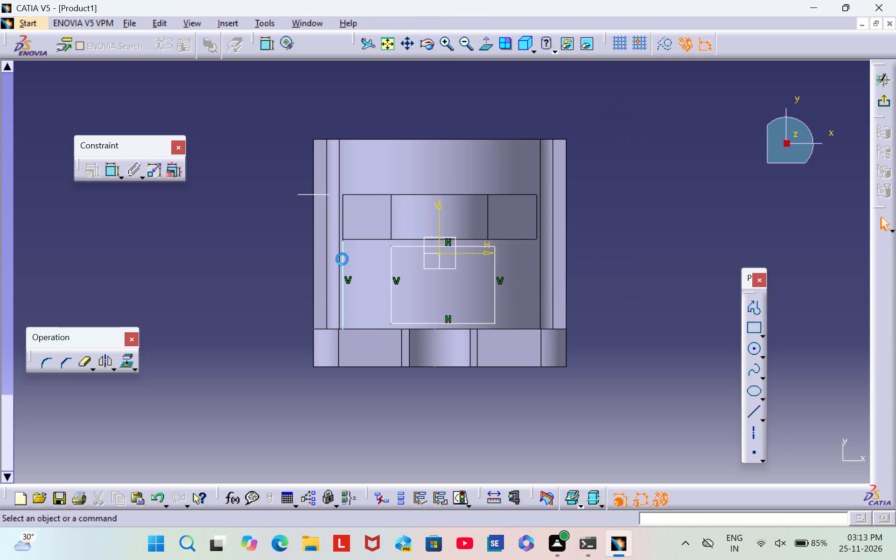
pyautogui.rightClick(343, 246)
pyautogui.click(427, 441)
# Exit the sketch and delete the entire web sketch with its remaining rectangle from the part.
pyautogui.click(878, 102)
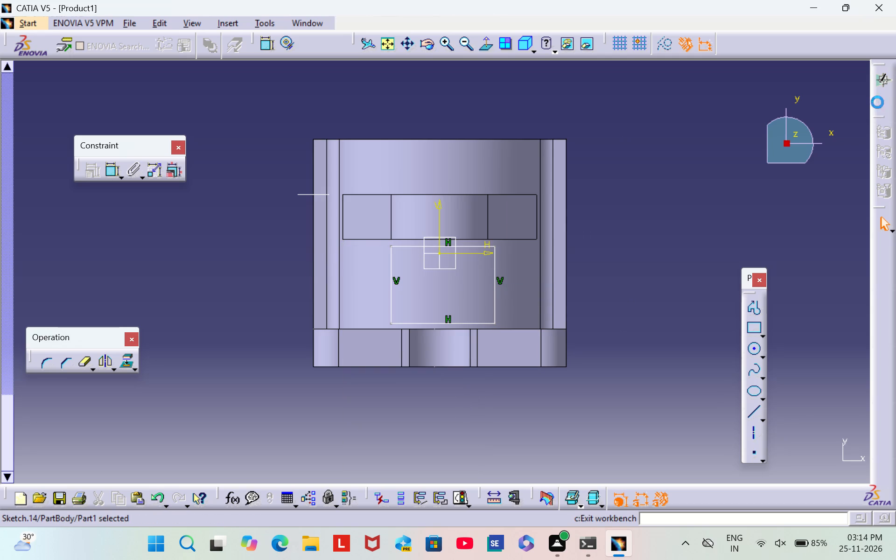
pyautogui.moveTo(678, 246); pyautogui.dragTo(645, 216, button='middle')
pyautogui.moveTo(649, 218); pyautogui.dragTo(649, 217, button='middle')
pyautogui.scroll(-1, 649, 217)
pyautogui.moveTo(649, 217); pyautogui.dragTo(501, 101, button='middle')
pyautogui.moveTo(649, 217); pyautogui.dragTo(501, 101, button='right')
pyautogui.moveTo(663, 122); pyautogui.dragTo(661, 120, button='middle')
pyautogui.moveTo(663, 121); pyautogui.dragTo(661, 120, button='right')
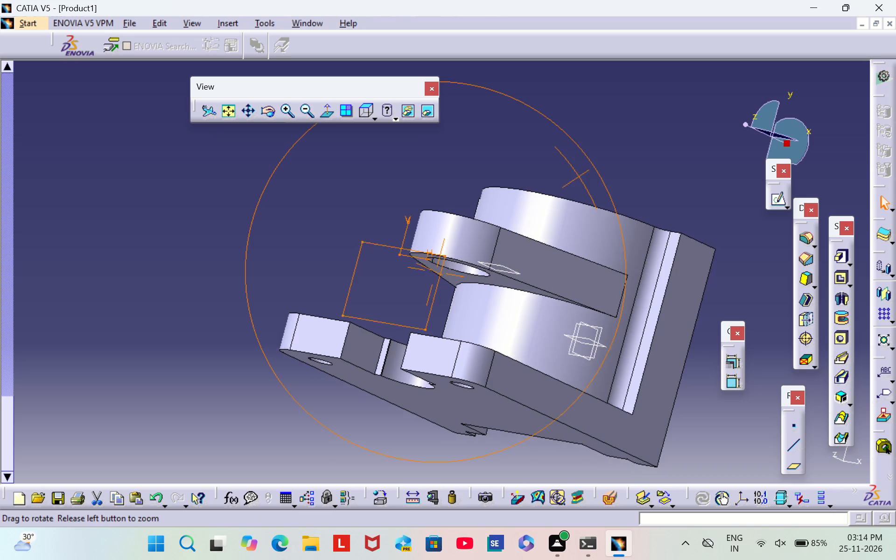
pyautogui.moveTo(661, 120); pyautogui.dragTo(525, 150, button='middle')
pyautogui.moveTo(661, 120); pyautogui.dragTo(525, 150, button='right')
pyautogui.moveTo(548, 423); pyautogui.dragTo(546, 420, button='middle')
pyautogui.scroll(-1, 548, 423)
pyautogui.moveTo(547, 421); pyautogui.dragTo(546, 420, button='right')
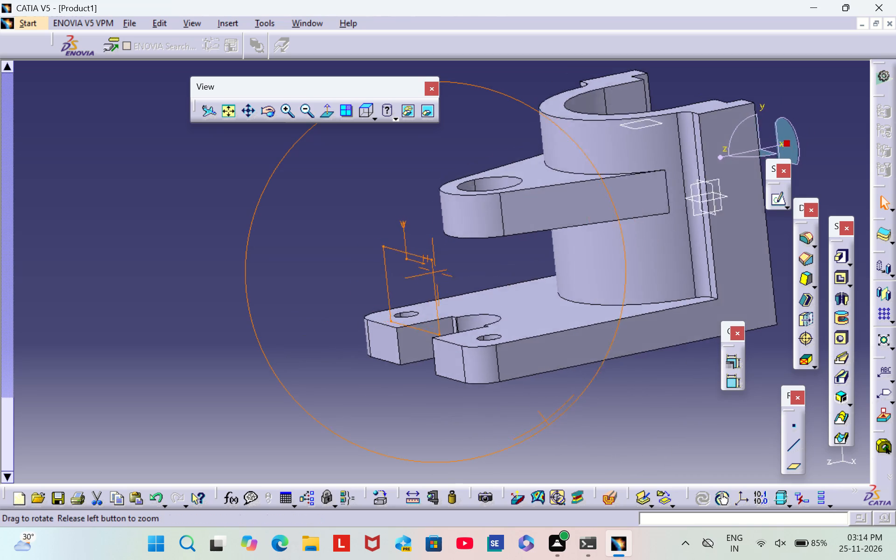
pyautogui.moveTo(546, 420); pyautogui.dragTo(481, 406, button='right')
pyautogui.moveTo(546, 420); pyautogui.dragTo(481, 406, button='middle')
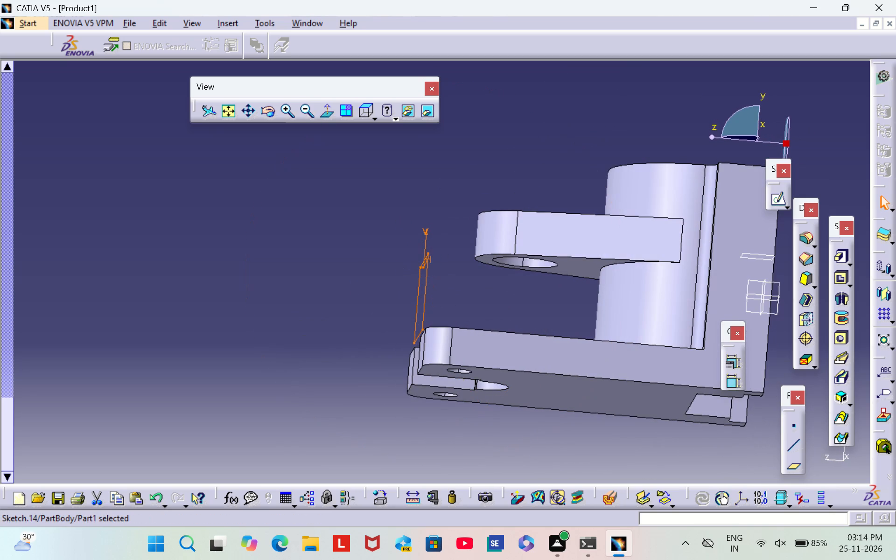
pyautogui.rightClick(425, 285)
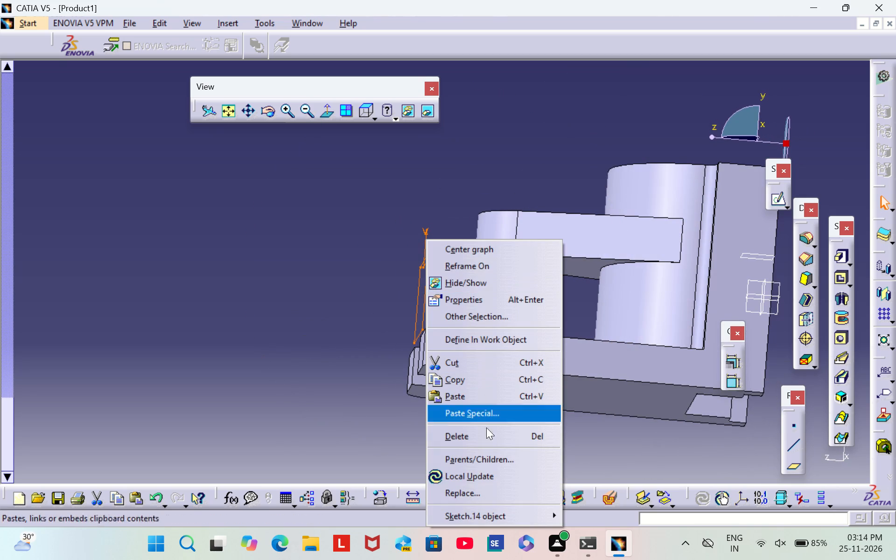
pyautogui.click(485, 439)
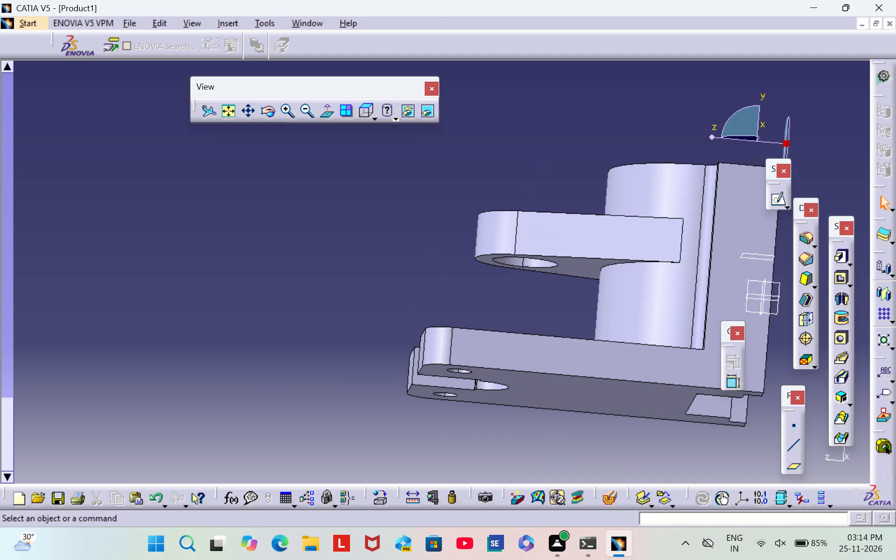
# Create a reference plane offset 68 mm from the xy plane, towards the support's holed end.
pyautogui.moveTo(542, 160); pyautogui.dragTo(719, 128, button='middle')
pyautogui.moveTo(543, 159); pyautogui.dragTo(716, 120, button='right')
pyautogui.scroll(-2, 673, 323)
pyautogui.moveTo(674, 322); pyautogui.dragTo(291, 464, button='middle')
pyautogui.moveTo(677, 325); pyautogui.dragTo(291, 464, button='right')
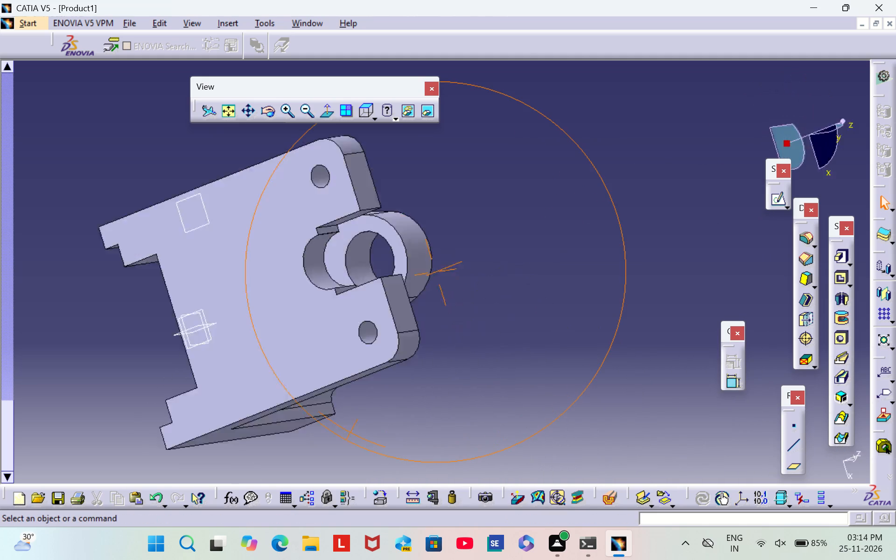
pyautogui.moveTo(291, 464); pyautogui.dragTo(175, 356, button='right')
pyautogui.moveTo(291, 464); pyautogui.dragTo(175, 356, button='middle')
pyautogui.moveTo(529, 219); pyautogui.dragTo(409, 93, button='middle')
pyautogui.moveTo(523, 209); pyautogui.dragTo(409, 93, button='right')
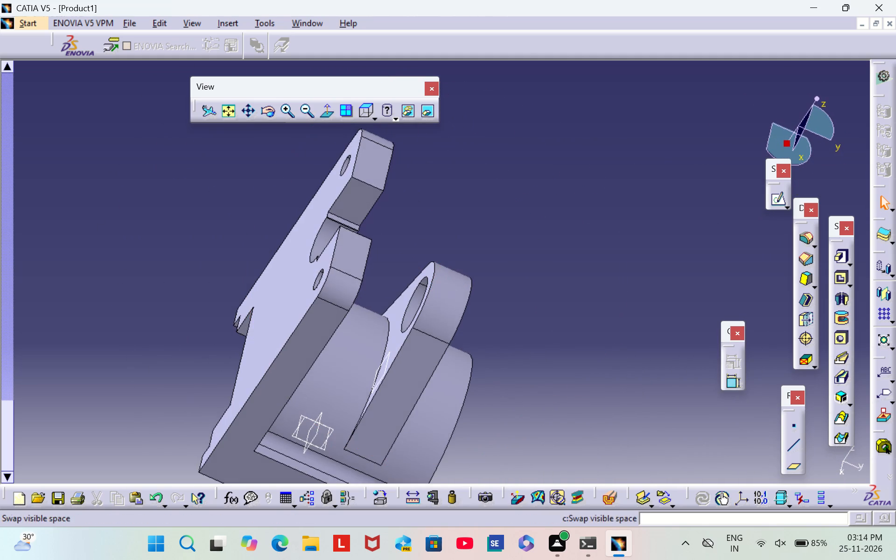
pyautogui.moveTo(527, 380); pyautogui.dragTo(527, 240, button='middle')
pyautogui.scroll(-2, 529, 247)
pyautogui.moveTo(531, 247); pyautogui.dragTo(453, 147, button='middle')
pyautogui.moveTo(531, 245); pyautogui.dragTo(453, 147, button='right')
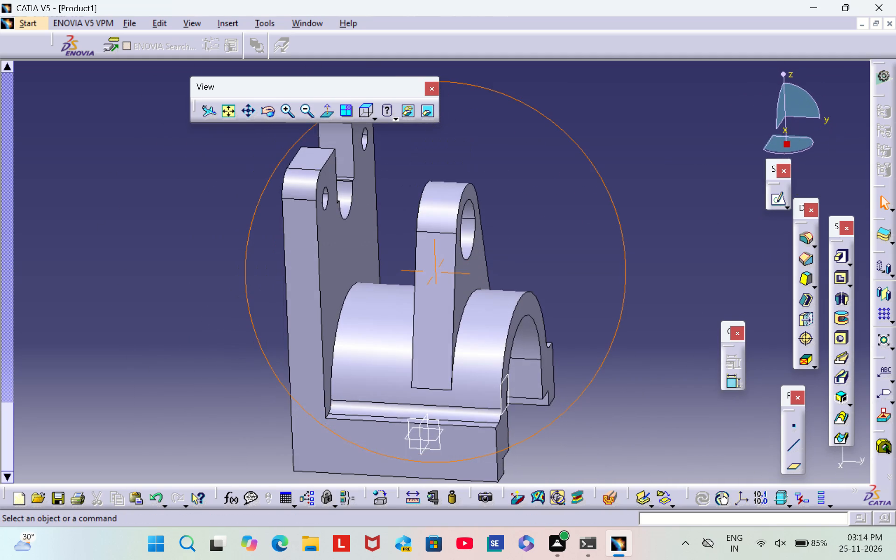
pyautogui.moveTo(453, 147); pyautogui.dragTo(453, 147, button='middle')
pyautogui.moveTo(453, 147); pyautogui.dragTo(453, 147, button='right')
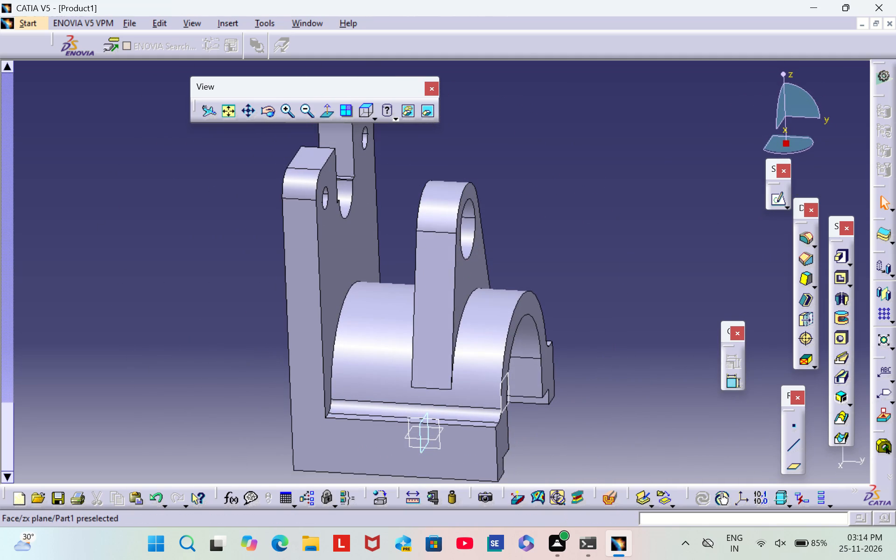
pyautogui.click(426, 438)
pyautogui.click(597, 453)
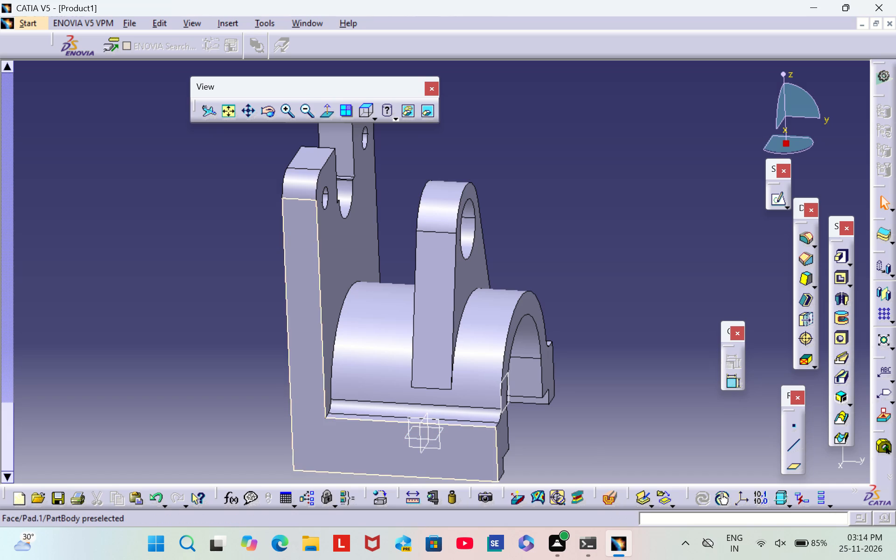
pyautogui.click(433, 438)
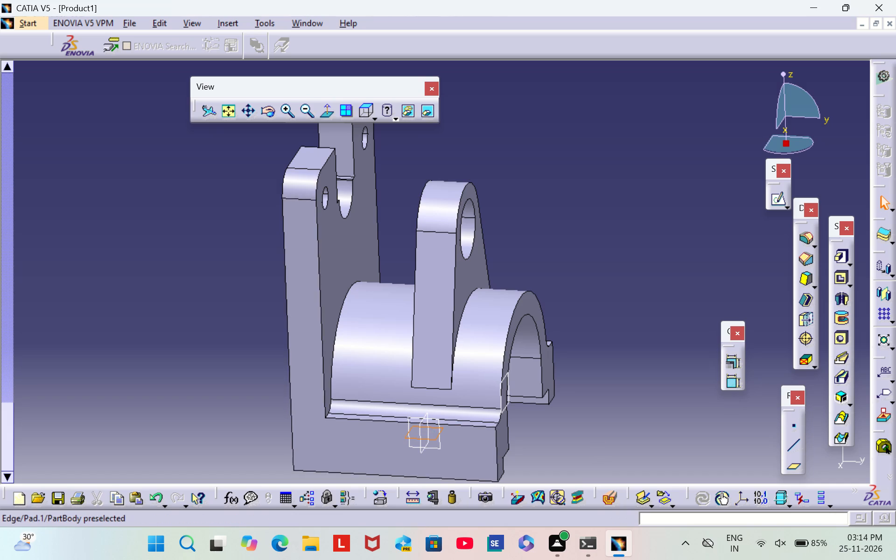
pyautogui.click(793, 469)
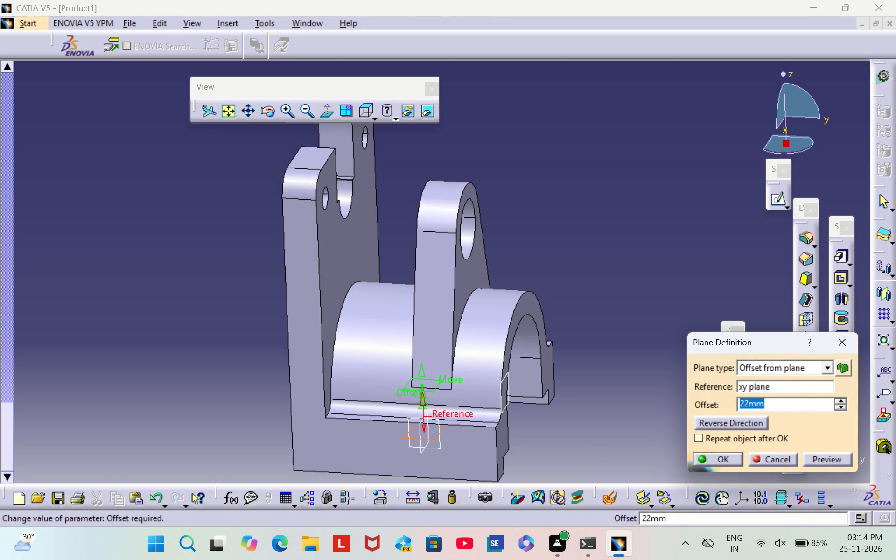
pyautogui.click(840, 398)
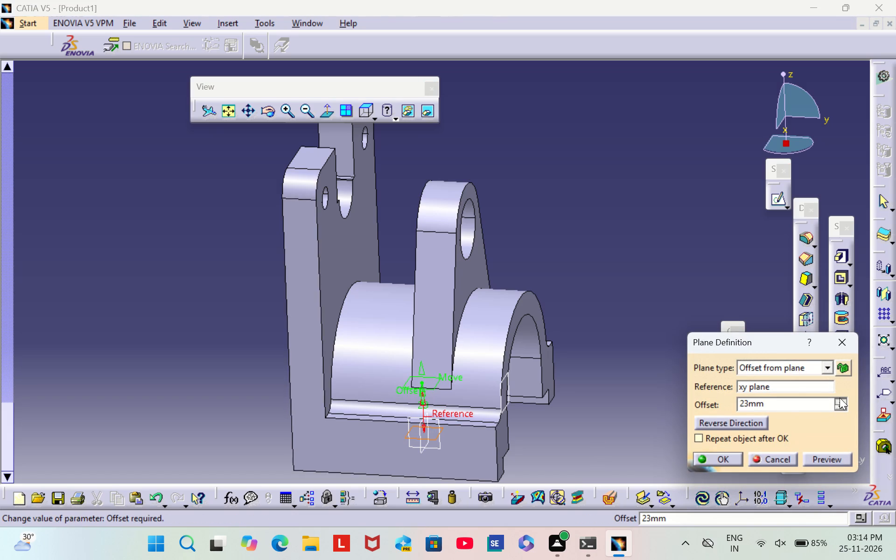
pyautogui.tripleClick(839, 400)
pyautogui.tripleClick(839, 400)
pyautogui.tripleClick(839, 400)
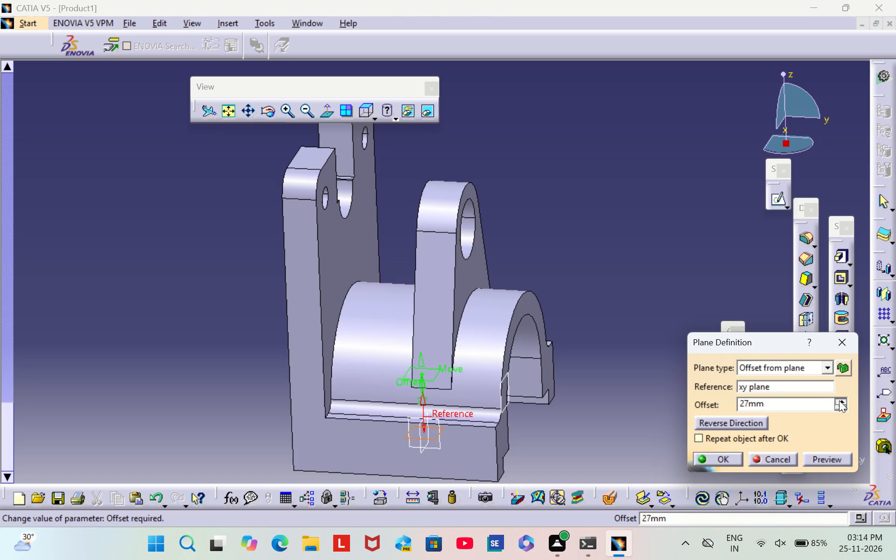
pyautogui.tripleClick(839, 400)
pyautogui.tripleClick(839, 400)
pyautogui.tripleClick(839, 400)
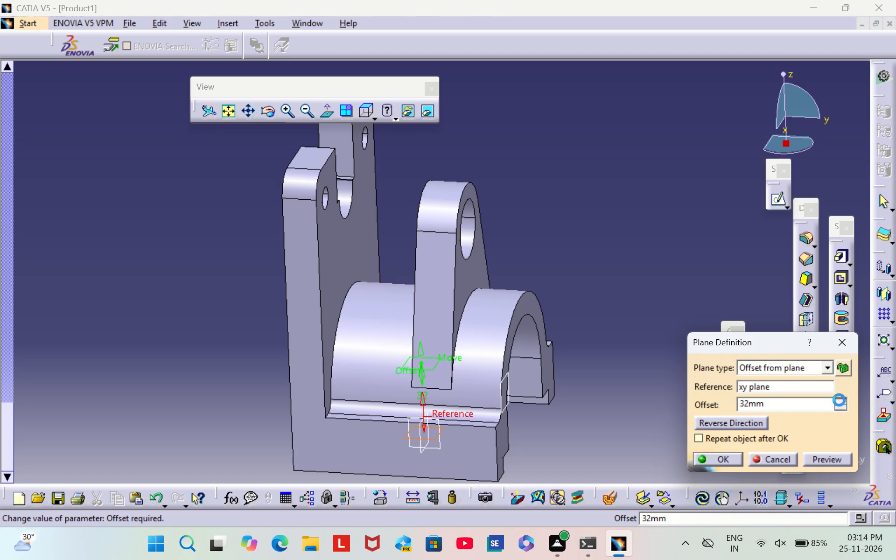
pyautogui.tripleClick(839, 400)
pyautogui.tripleClick(839, 400)
pyautogui.tripleClick(839, 400)
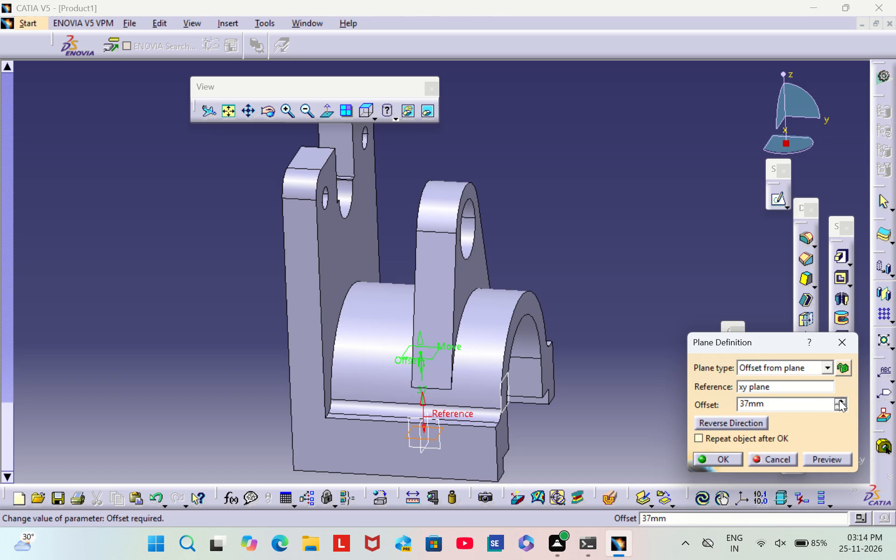
pyautogui.tripleClick(839, 400)
pyautogui.tripleClick(839, 400)
pyautogui.tripleClick(839, 400)
pyautogui.tripleClick(839, 400)
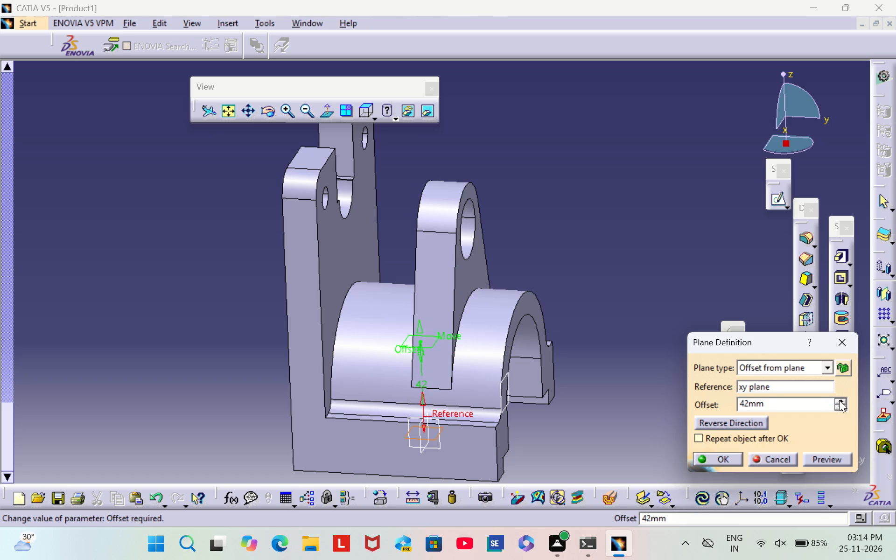
pyautogui.tripleClick(839, 400)
pyautogui.tripleClick(839, 400)
pyautogui.tripleClick(839, 400)
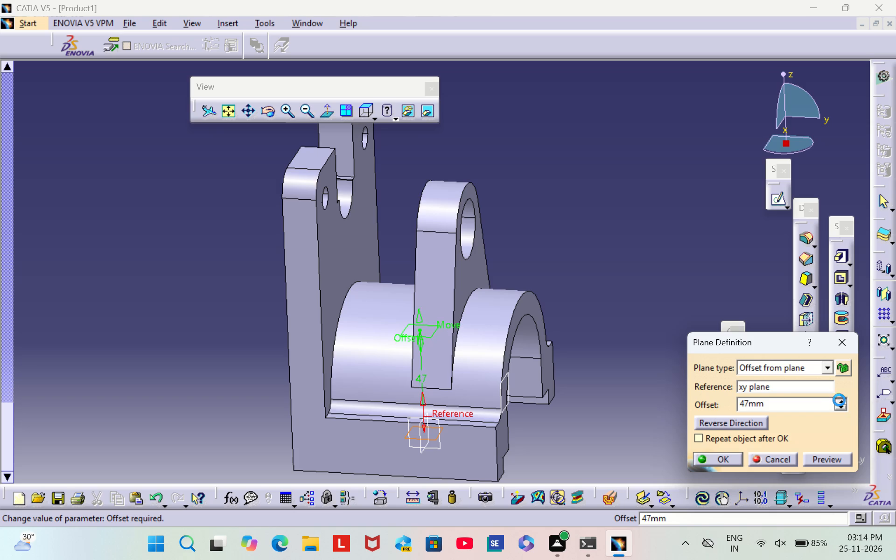
pyautogui.tripleClick(839, 400)
pyautogui.tripleClick(839, 400)
pyautogui.tripleClick(839, 400)
pyautogui.tripleClick(839, 400)
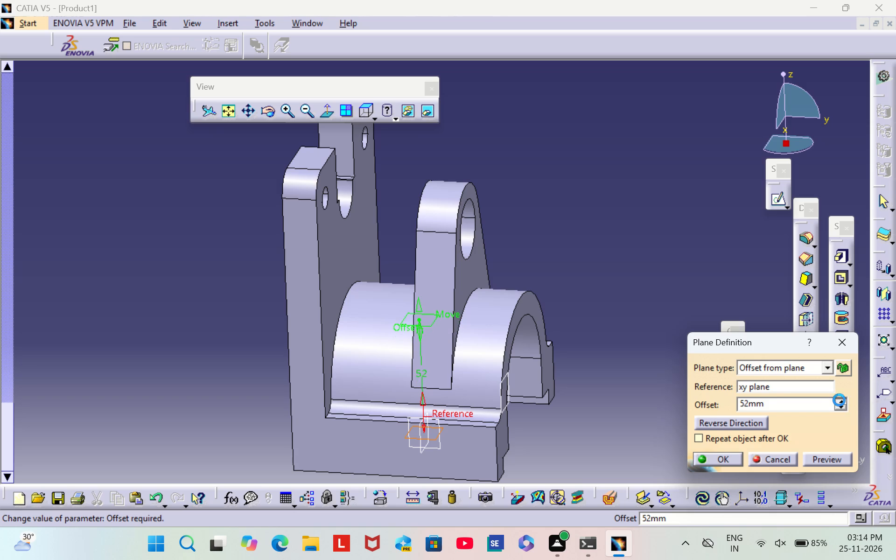
pyautogui.tripleClick(839, 400)
pyautogui.tripleClick(839, 400)
pyautogui.tripleClick(839, 400)
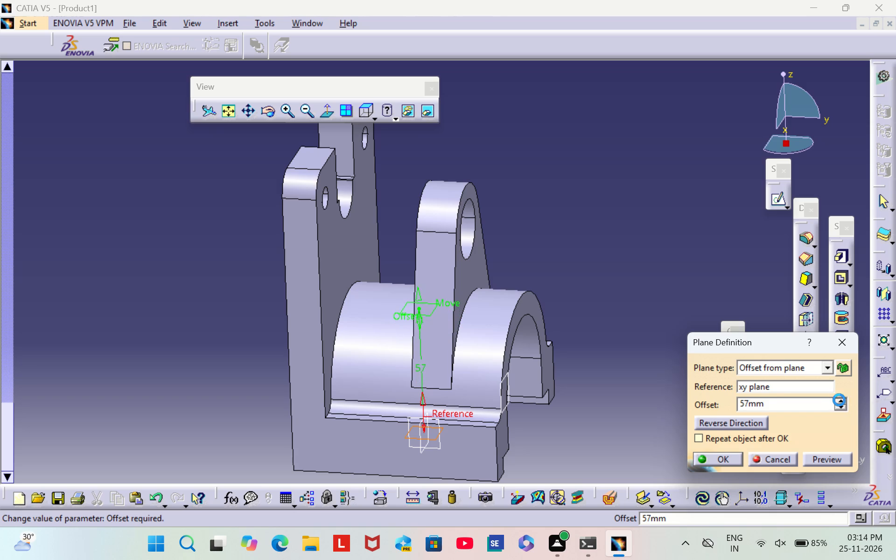
pyautogui.tripleClick(839, 400)
pyautogui.tripleClick(839, 400)
pyautogui.tripleClick(839, 400)
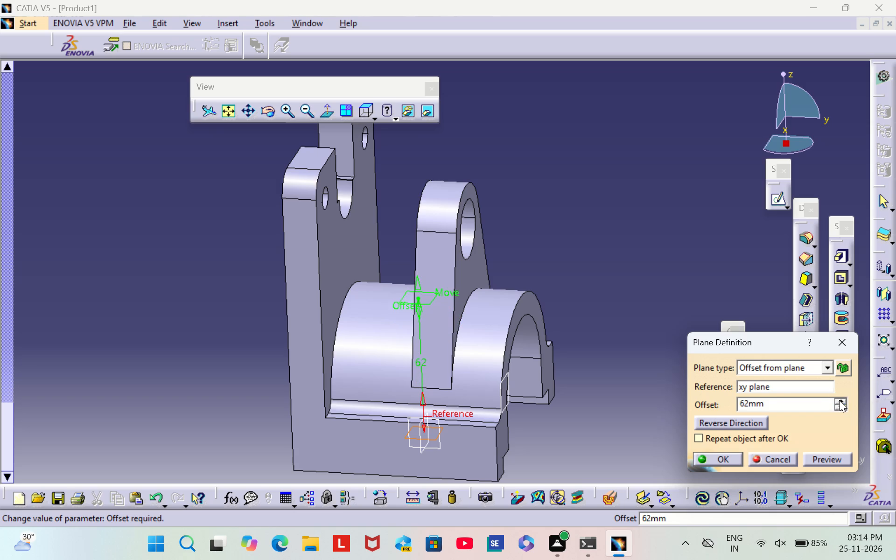
pyautogui.tripleClick(839, 400)
pyautogui.tripleClick(839, 400)
pyautogui.tripleClick(839, 400)
pyautogui.tripleClick(839, 400)
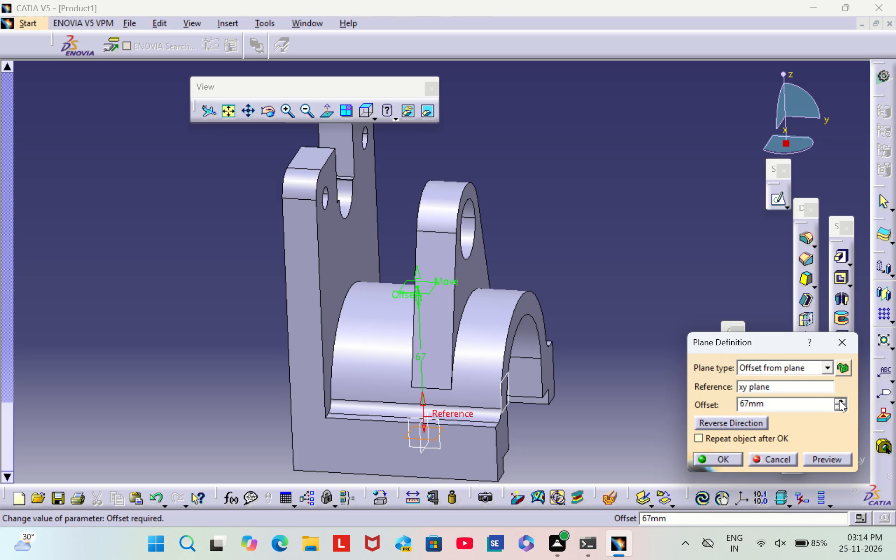
pyautogui.click(728, 459)
pyautogui.click(610, 288)
# On the new offset plane, sketch a rectangle about 59 by 32 mm between the holed support and the notched end plate.
pyautogui.moveTo(225, 389); pyautogui.dragTo(228, 392, button='middle')
pyautogui.moveTo(225, 389); pyautogui.dragTo(228, 392, button='right')
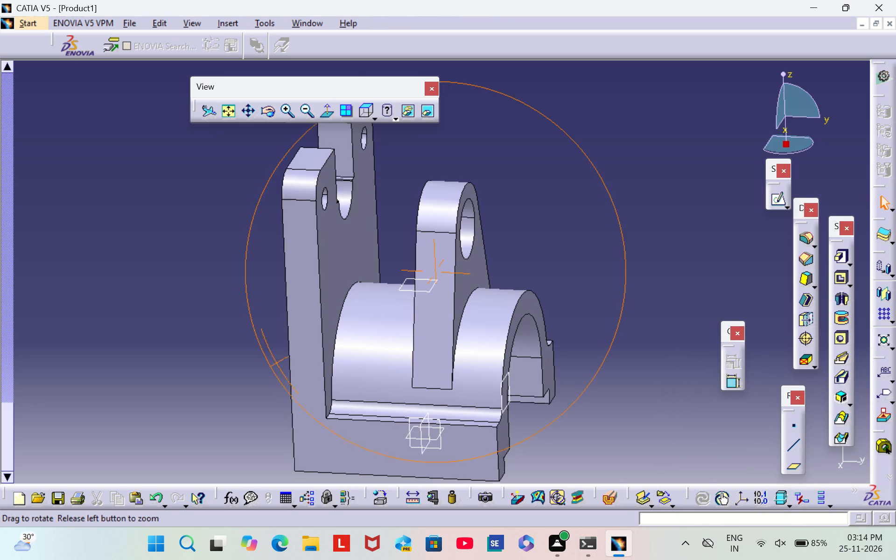
pyautogui.moveTo(228, 392); pyautogui.dragTo(344, 373, button='right')
pyautogui.moveTo(228, 392); pyautogui.dragTo(344, 373, button='middle')
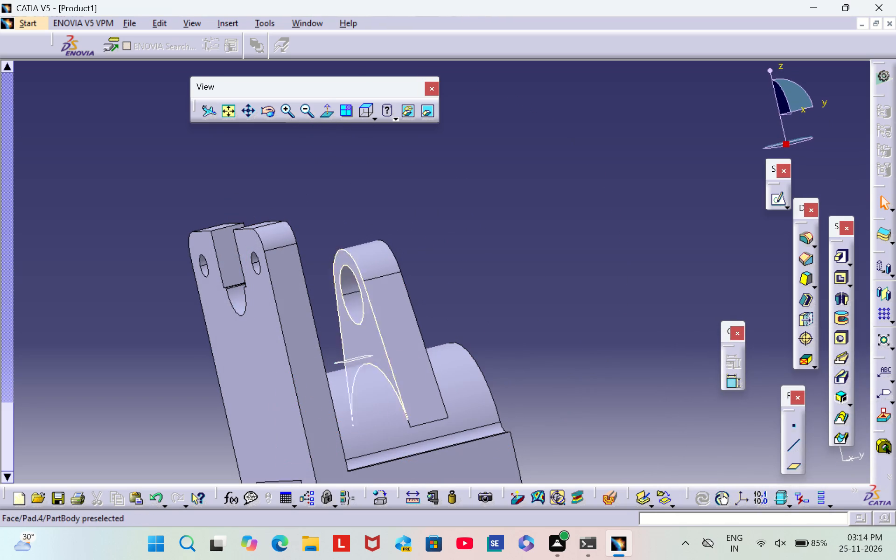
pyautogui.click(352, 357)
pyautogui.click(778, 203)
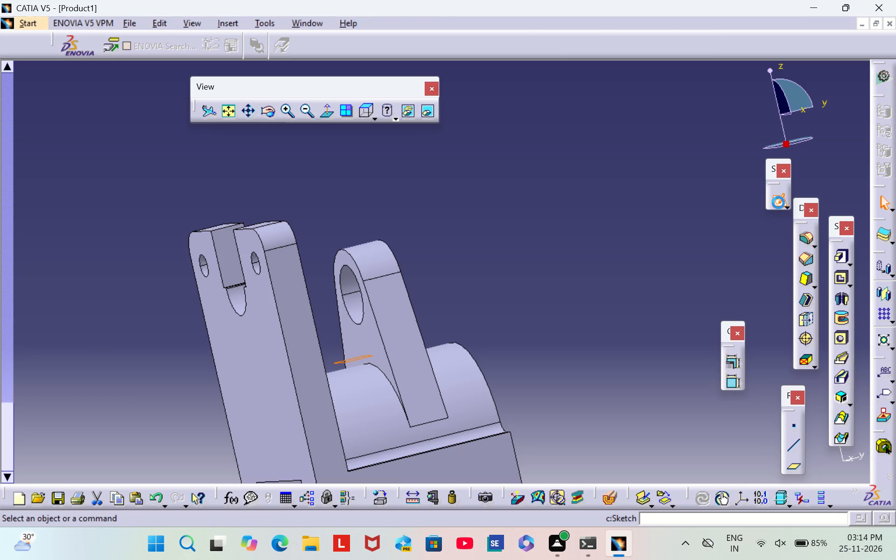
pyautogui.moveTo(572, 302); pyautogui.dragTo(688, 291, button='middle')
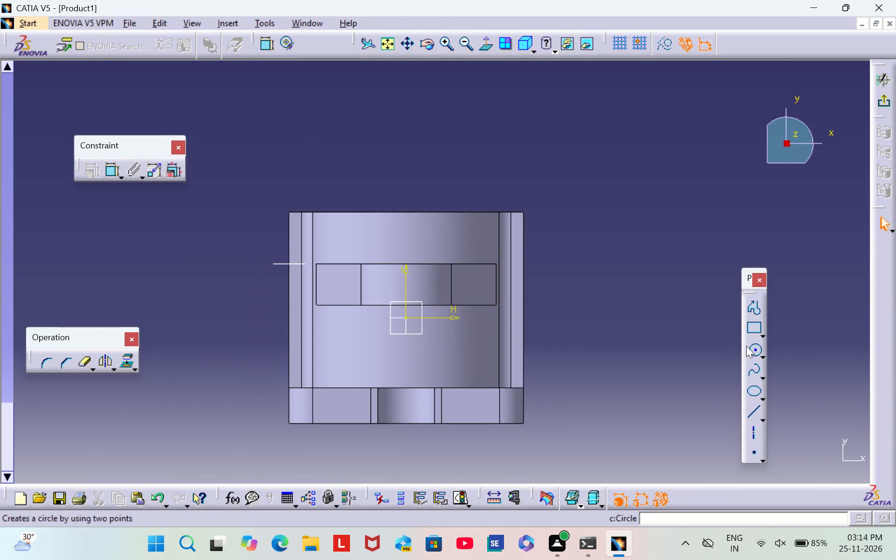
pyautogui.click(751, 329)
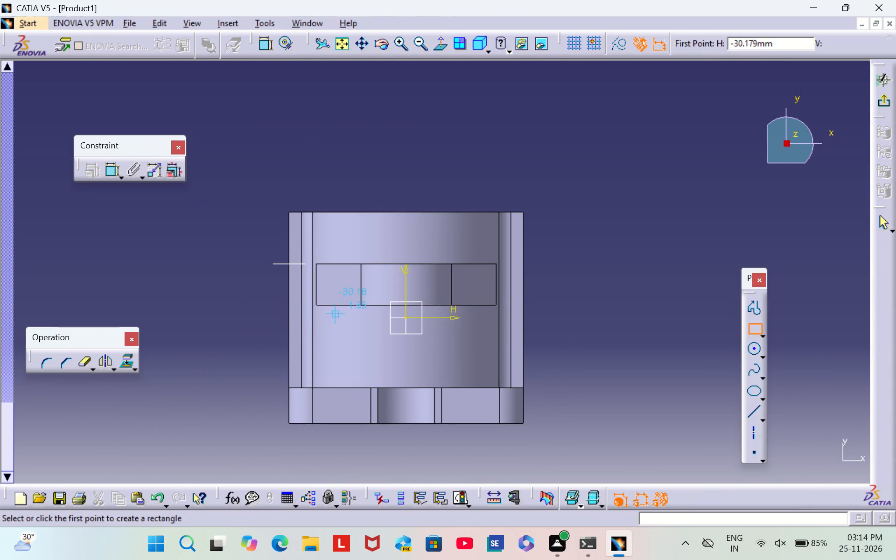
pyautogui.click(336, 307)
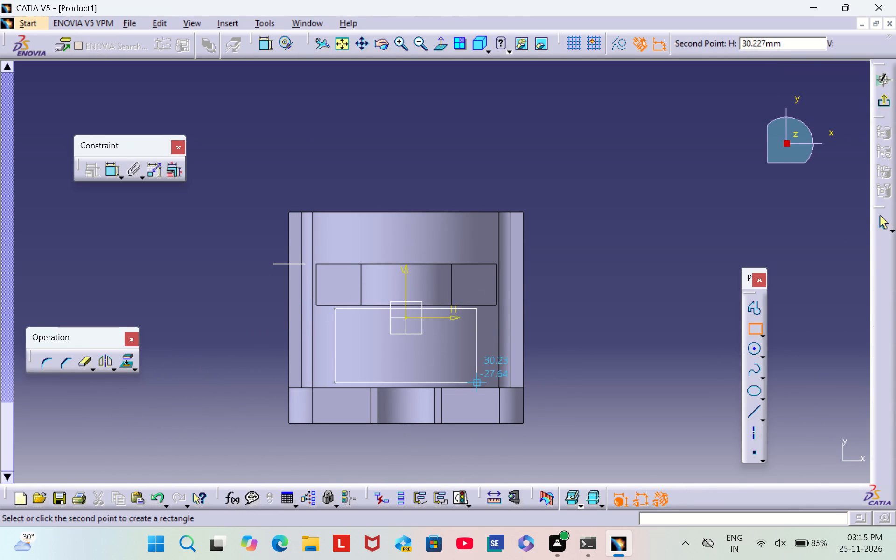
pyautogui.click(473, 382)
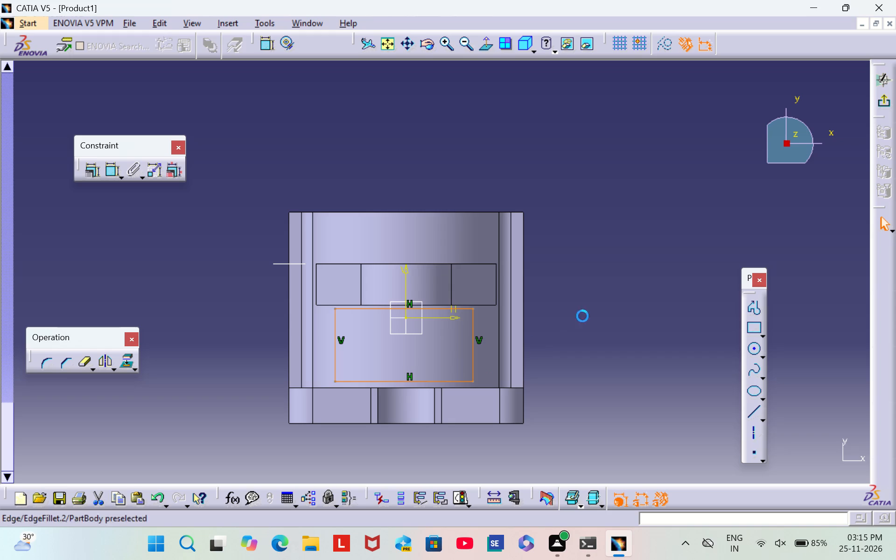
# Finish the web rectangle sketch and return to the part.
pyautogui.click(602, 307)
pyautogui.click(886, 104)
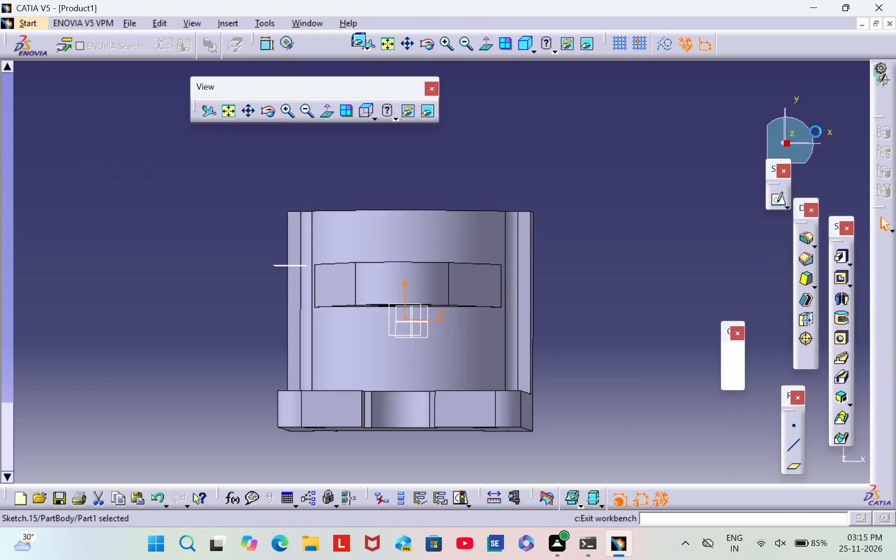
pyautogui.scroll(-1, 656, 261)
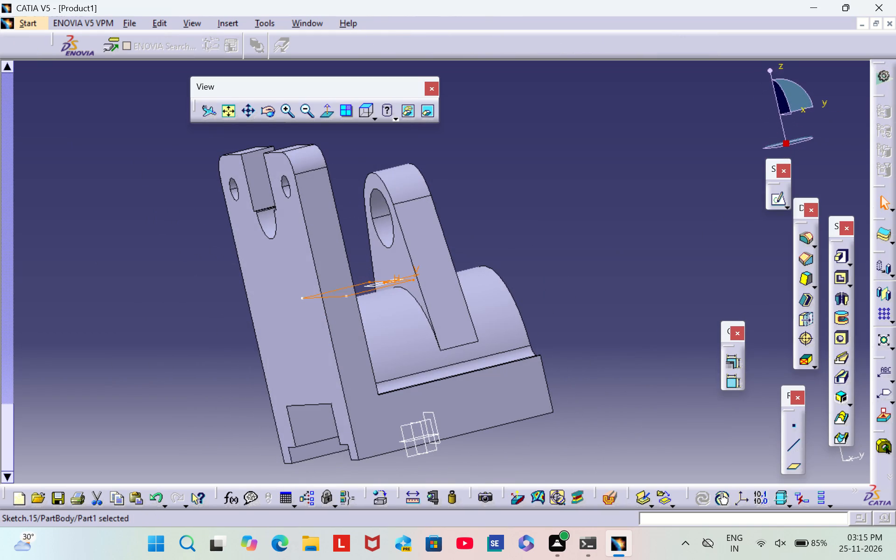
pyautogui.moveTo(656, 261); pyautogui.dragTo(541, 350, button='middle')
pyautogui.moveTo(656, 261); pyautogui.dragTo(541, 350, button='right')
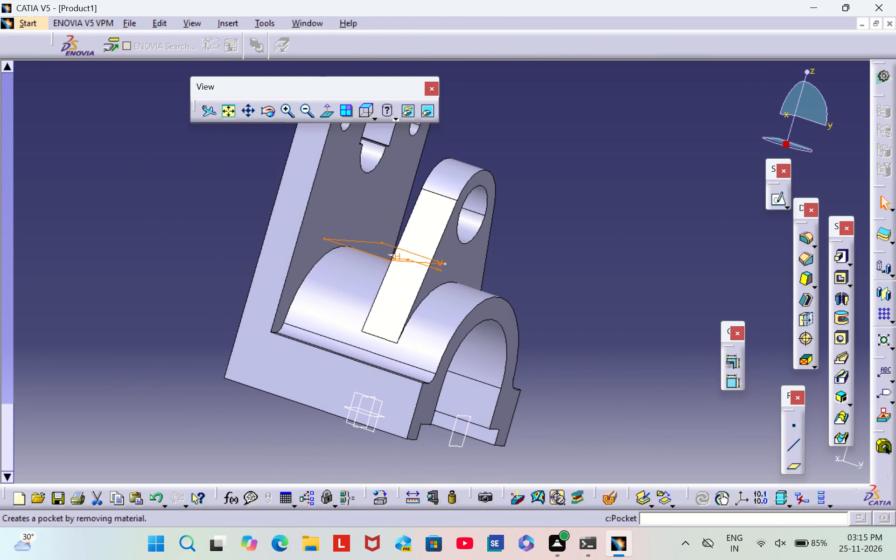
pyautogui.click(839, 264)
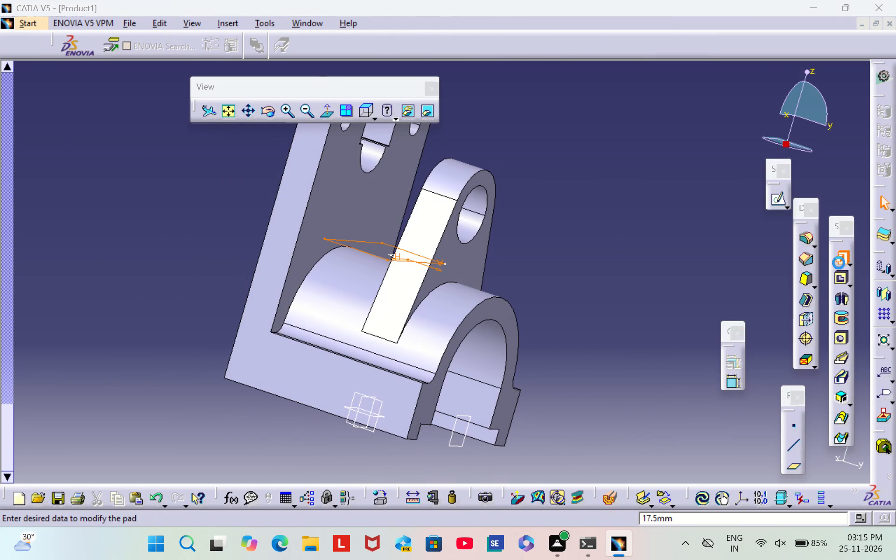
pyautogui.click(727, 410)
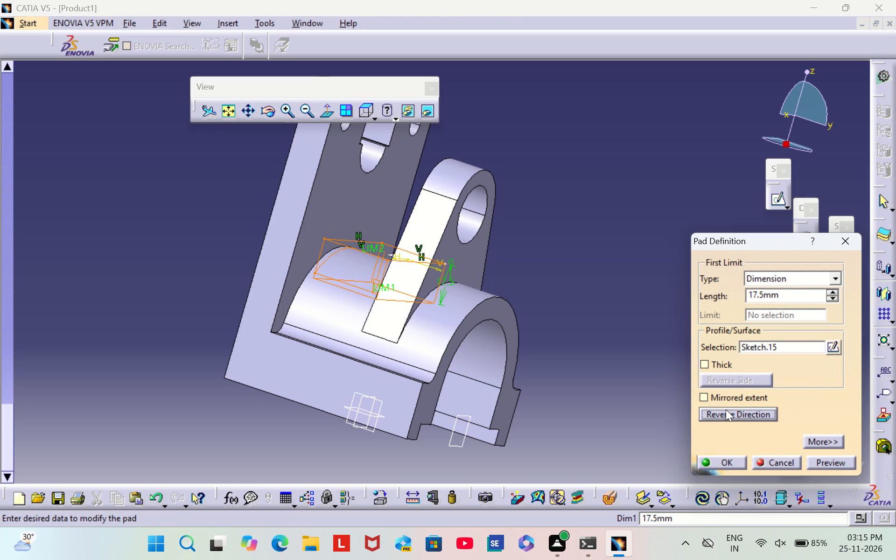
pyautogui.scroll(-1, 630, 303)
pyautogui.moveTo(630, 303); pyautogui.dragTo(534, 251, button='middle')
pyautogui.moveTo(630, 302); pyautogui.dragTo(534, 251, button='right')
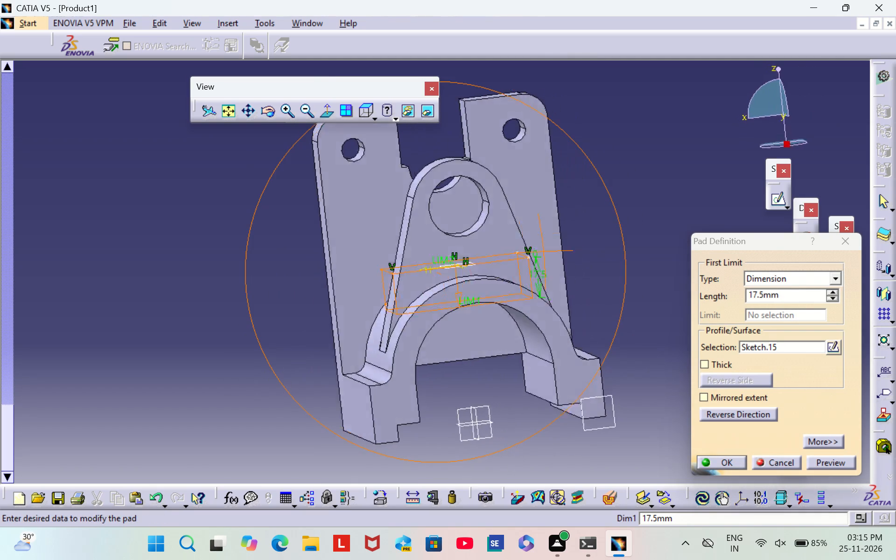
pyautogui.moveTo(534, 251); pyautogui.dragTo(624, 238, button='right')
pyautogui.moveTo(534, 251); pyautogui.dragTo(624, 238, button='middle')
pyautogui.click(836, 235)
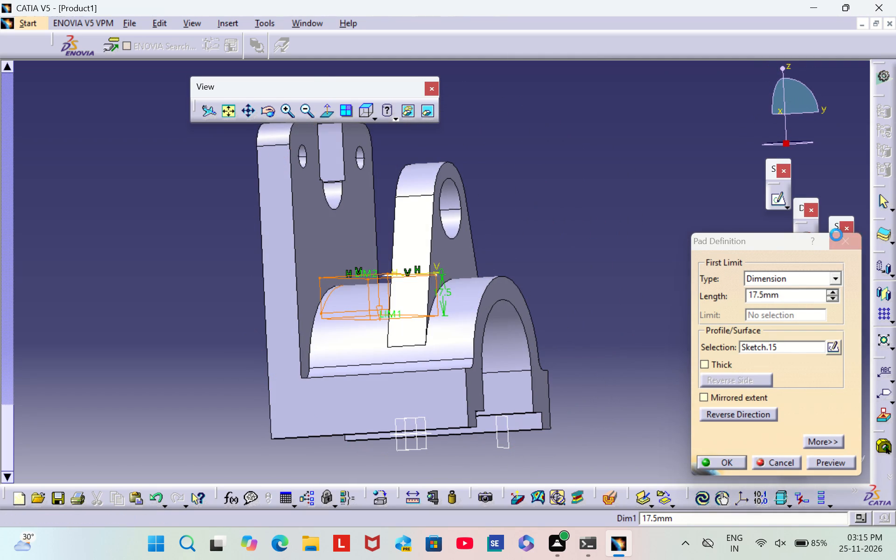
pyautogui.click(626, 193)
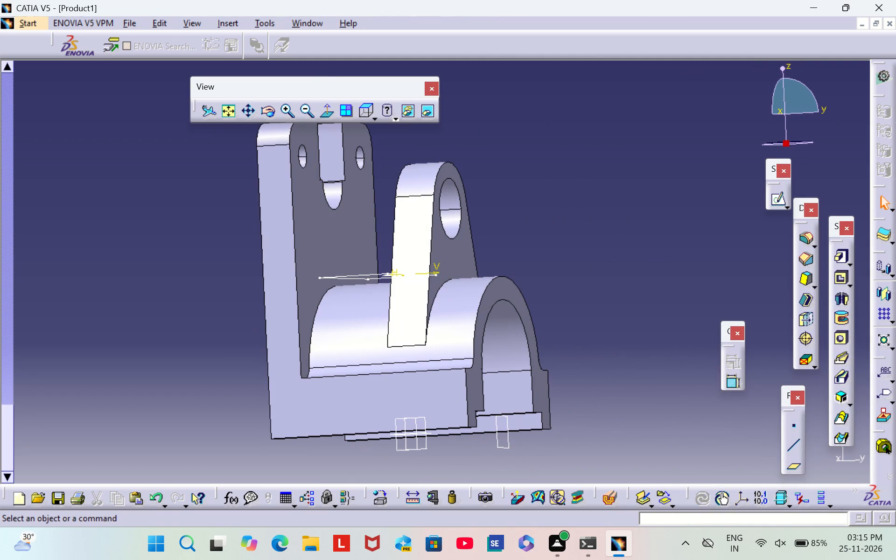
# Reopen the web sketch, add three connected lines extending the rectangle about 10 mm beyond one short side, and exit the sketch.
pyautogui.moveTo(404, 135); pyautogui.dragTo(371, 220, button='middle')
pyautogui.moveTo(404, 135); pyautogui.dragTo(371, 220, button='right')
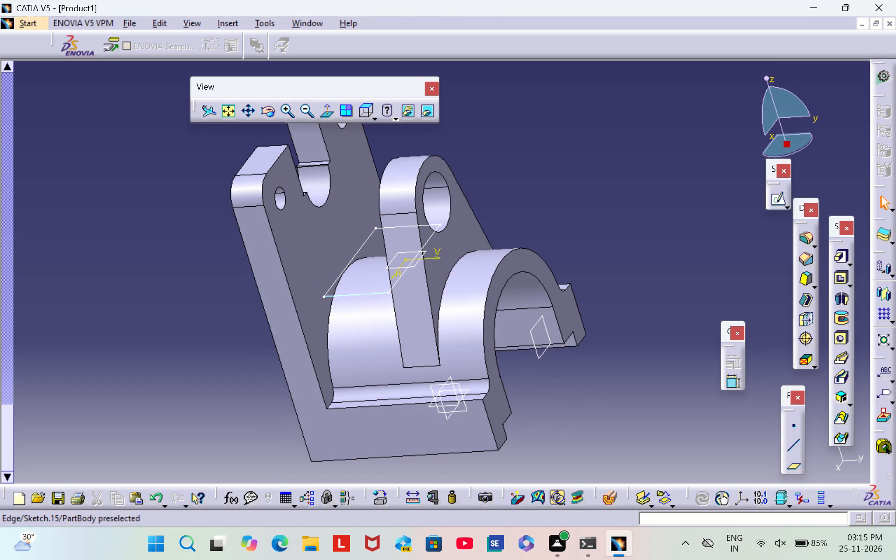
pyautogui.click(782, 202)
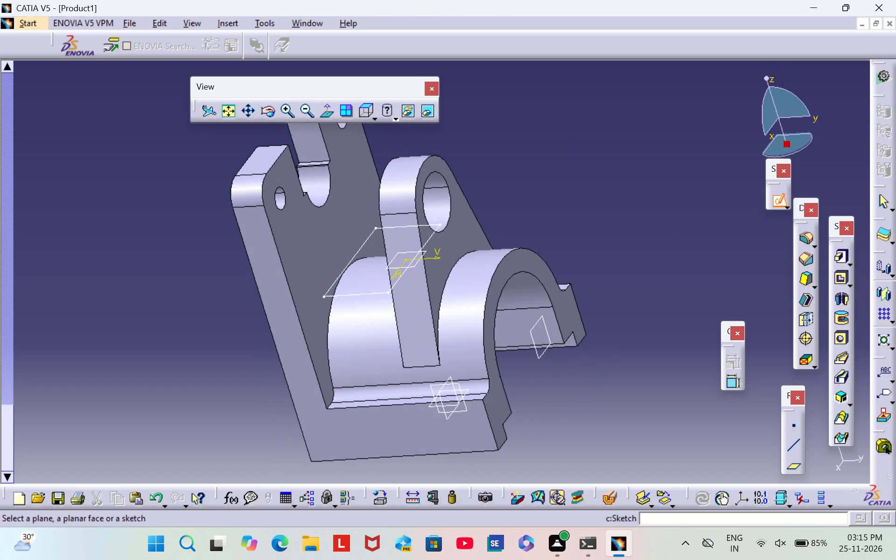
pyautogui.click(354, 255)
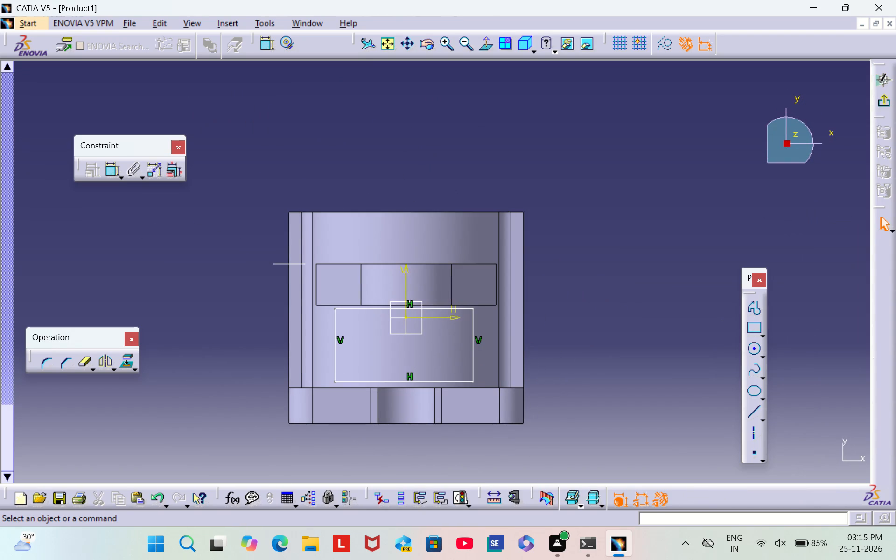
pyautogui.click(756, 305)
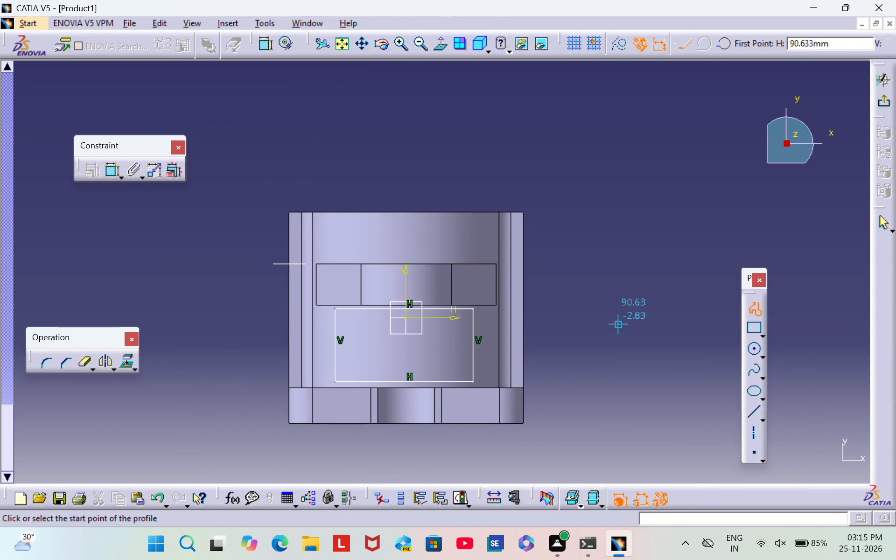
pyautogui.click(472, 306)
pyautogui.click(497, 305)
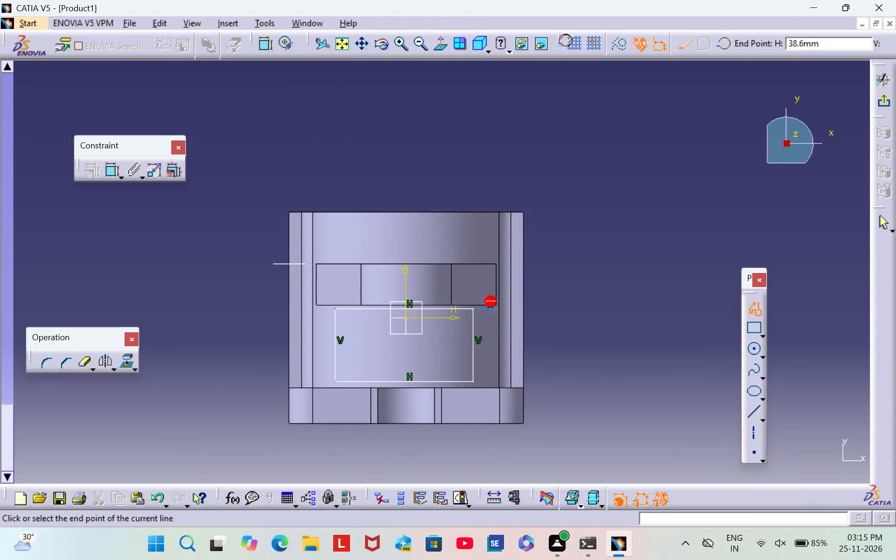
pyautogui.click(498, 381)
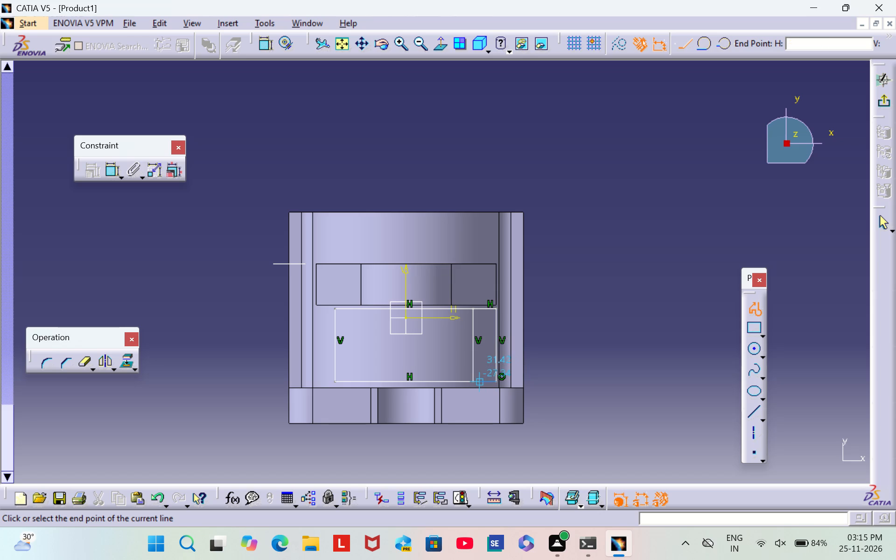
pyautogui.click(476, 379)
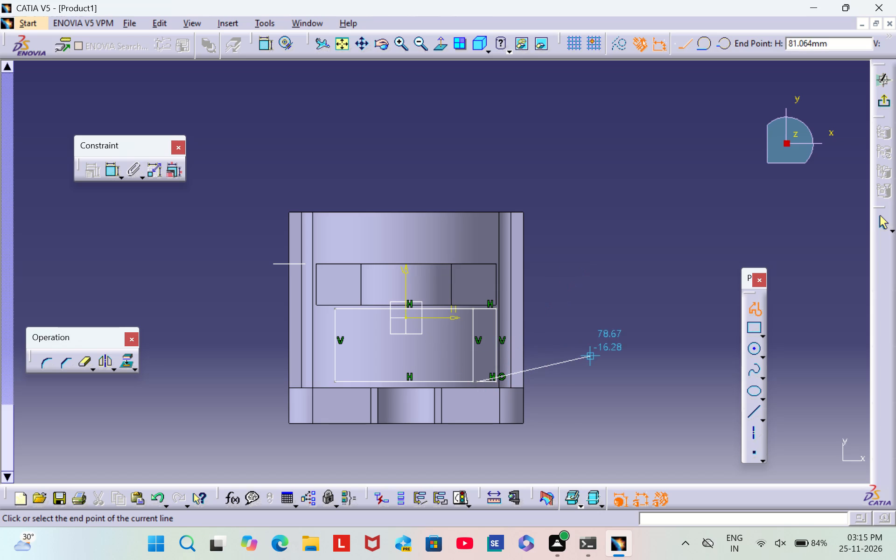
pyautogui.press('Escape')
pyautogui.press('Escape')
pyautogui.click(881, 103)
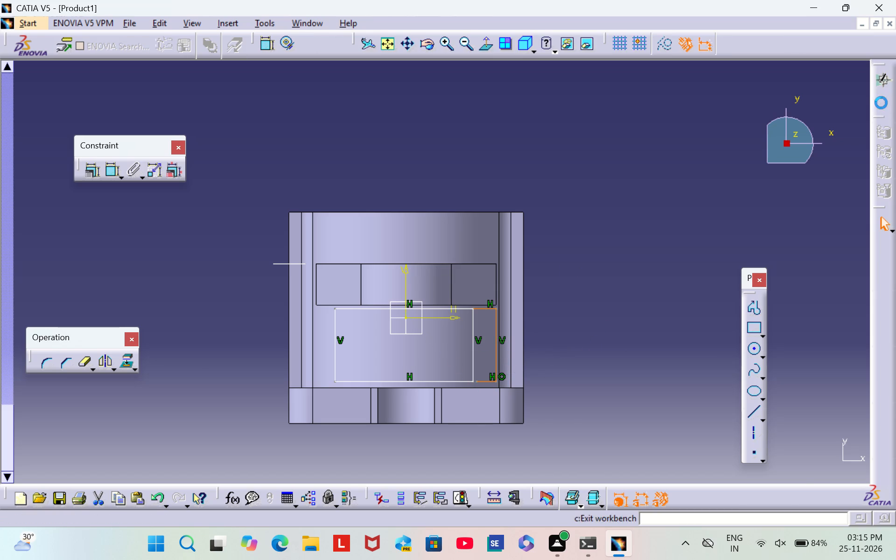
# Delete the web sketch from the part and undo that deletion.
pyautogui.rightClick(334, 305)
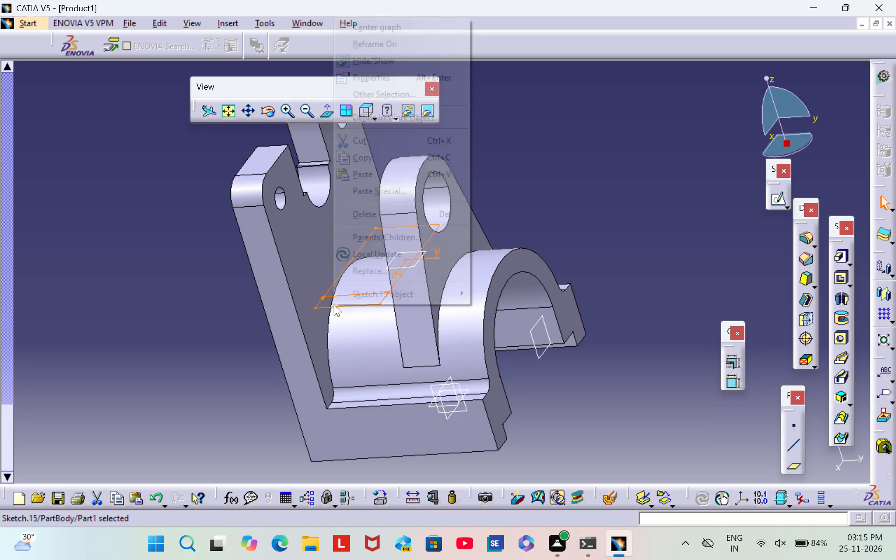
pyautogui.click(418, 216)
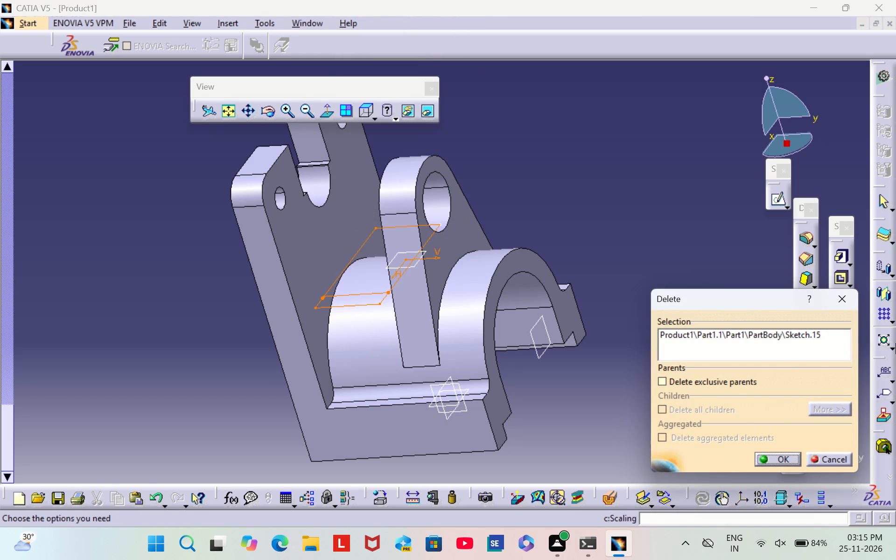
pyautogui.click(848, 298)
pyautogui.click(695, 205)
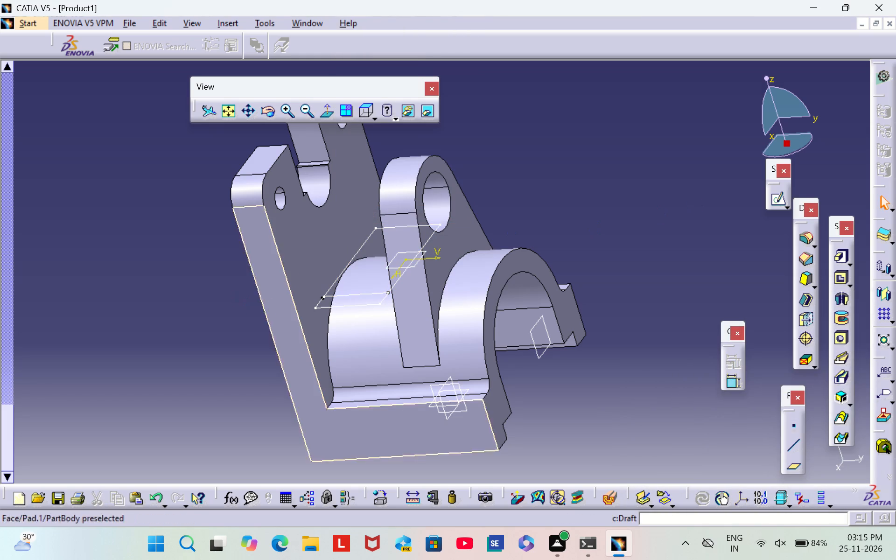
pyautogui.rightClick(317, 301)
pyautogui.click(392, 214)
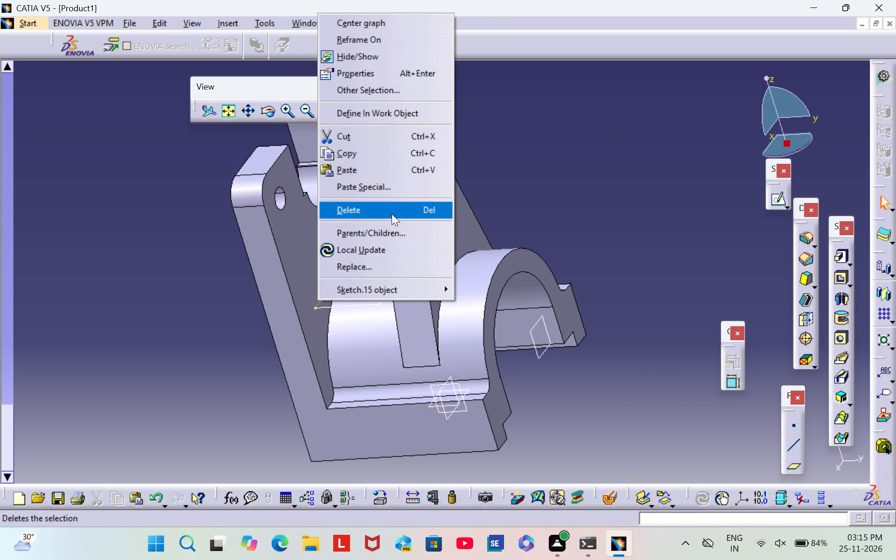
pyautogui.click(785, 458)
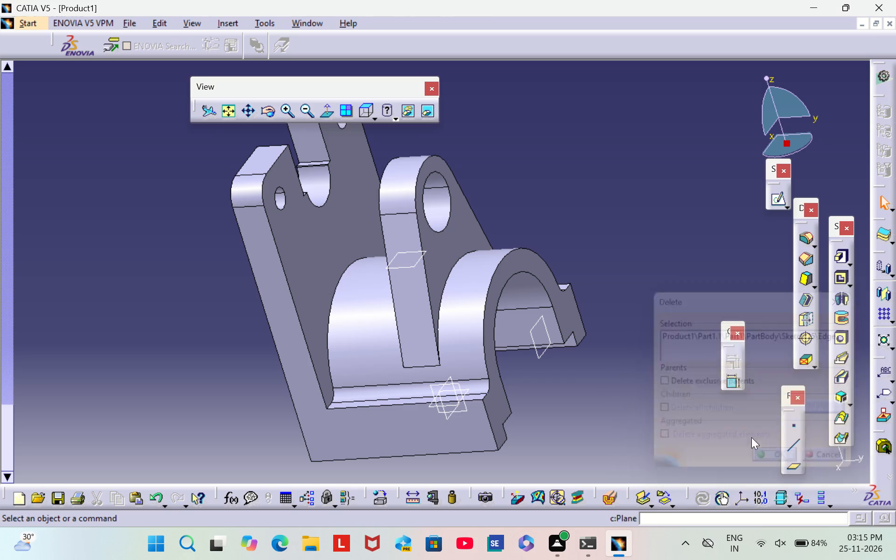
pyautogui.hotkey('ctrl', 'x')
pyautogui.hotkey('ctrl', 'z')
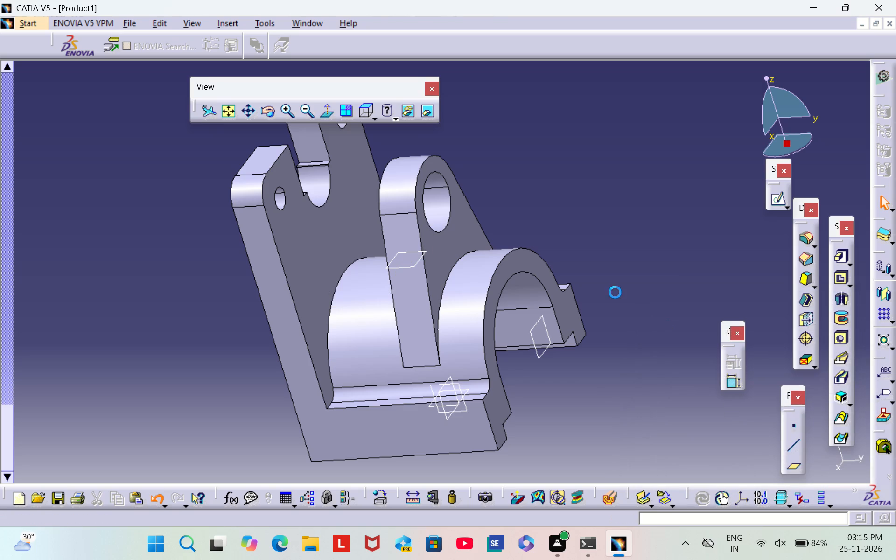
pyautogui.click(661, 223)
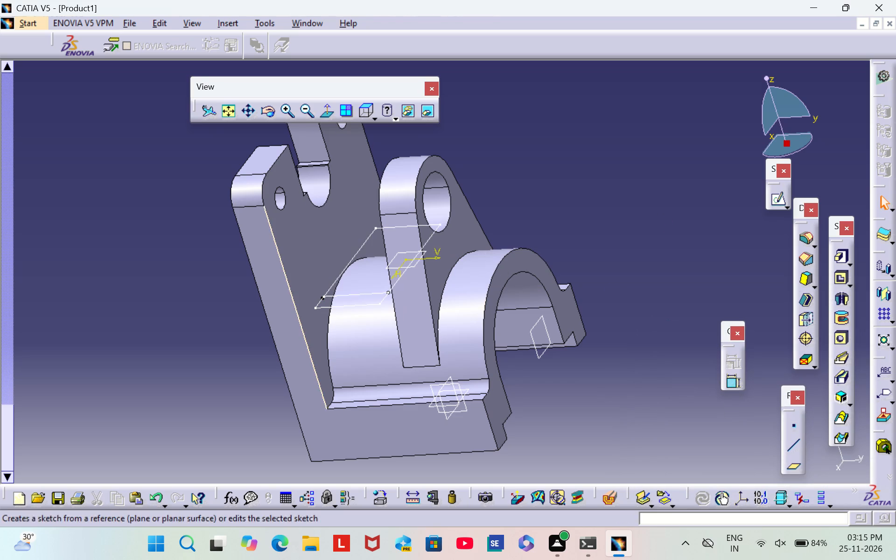
# Delete the entire web sketch from the part, keeping its offset plane.
pyautogui.rightClick(335, 276)
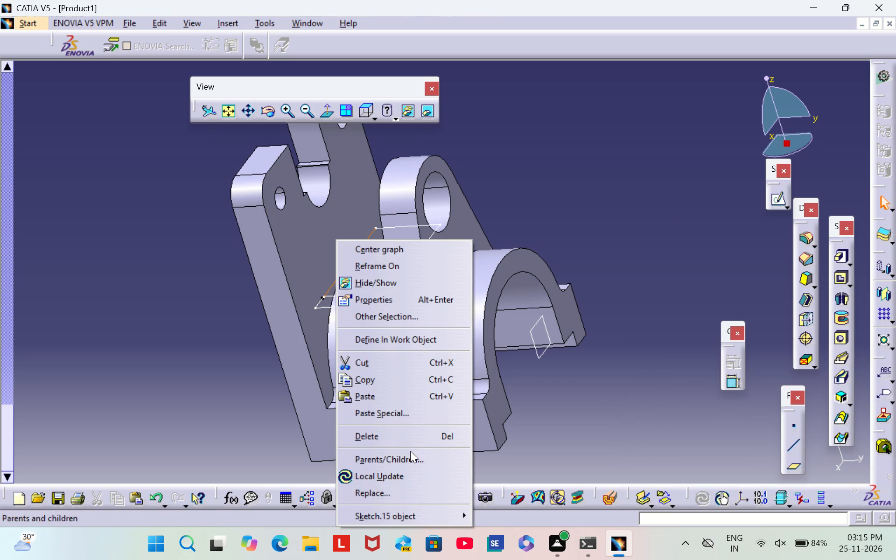
pyautogui.click(410, 440)
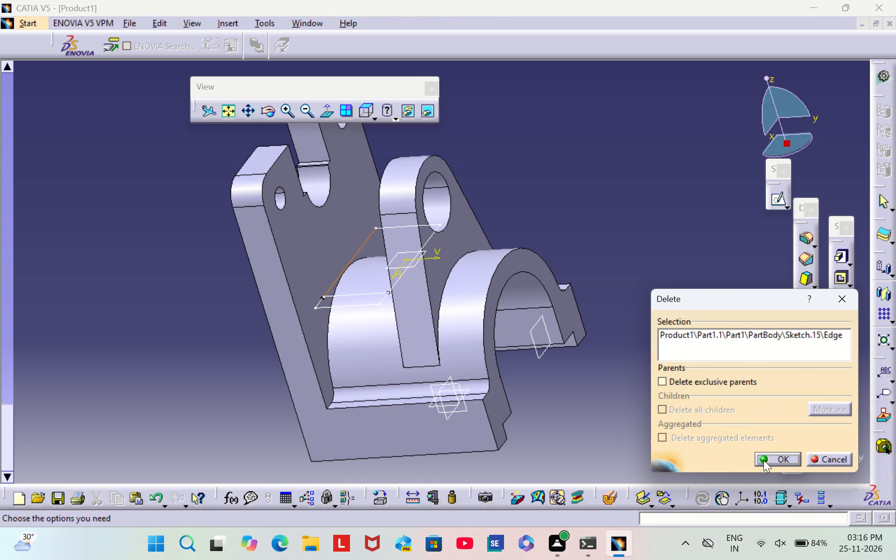
pyautogui.click(768, 458)
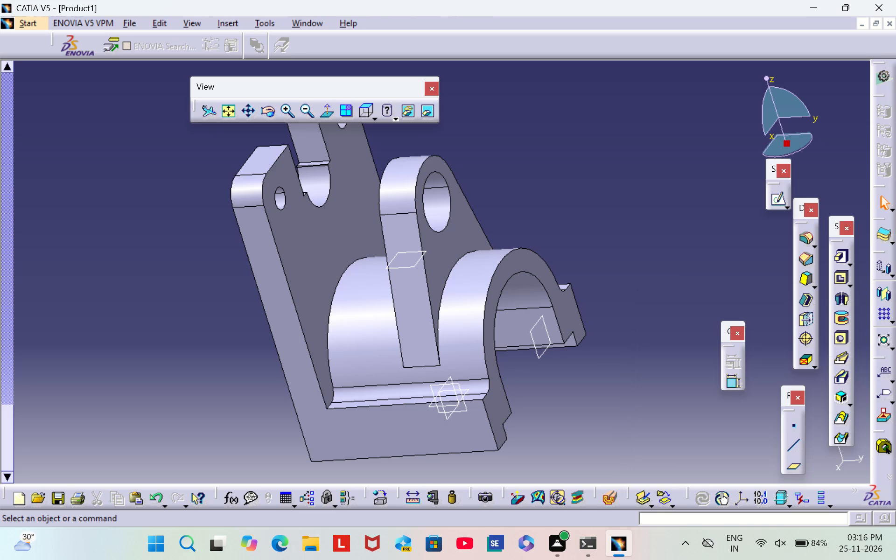
# On the support's narrow slanted side face, sketch a closed rectangle about 50 by 54 mm towards the end plate and exit the sketch.
pyautogui.click(402, 343)
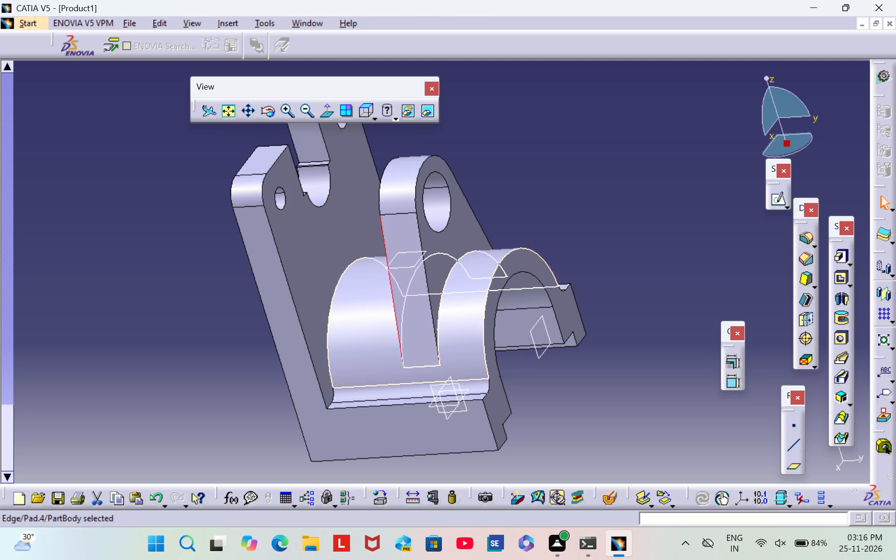
pyautogui.click(409, 336)
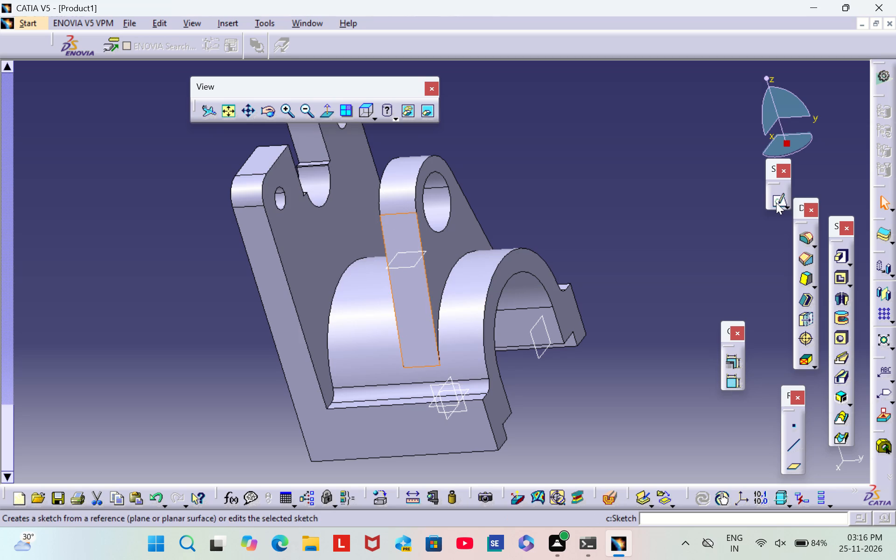
pyautogui.click(775, 202)
pyautogui.moveTo(589, 369); pyautogui.dragTo(661, 373, button='middle')
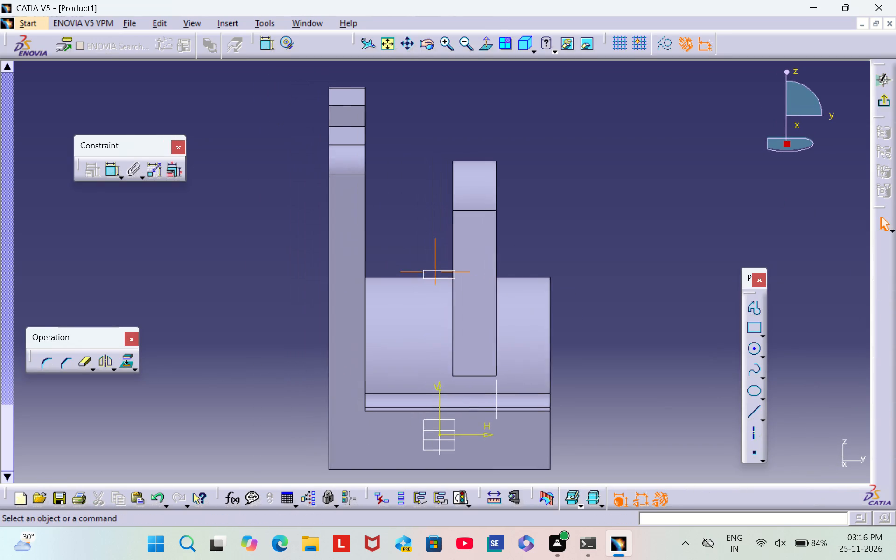
pyautogui.moveTo(661, 373); pyautogui.dragTo(676, 377, button='middle')
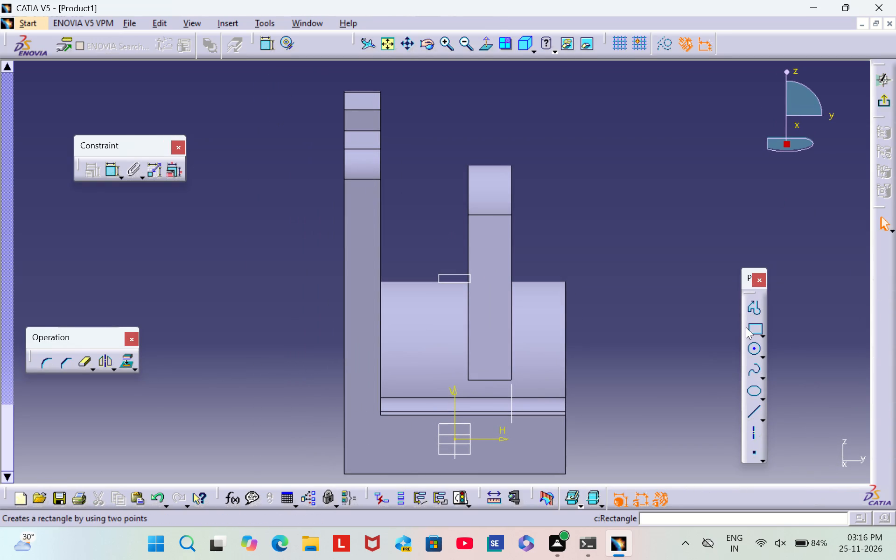
pyautogui.click(753, 315)
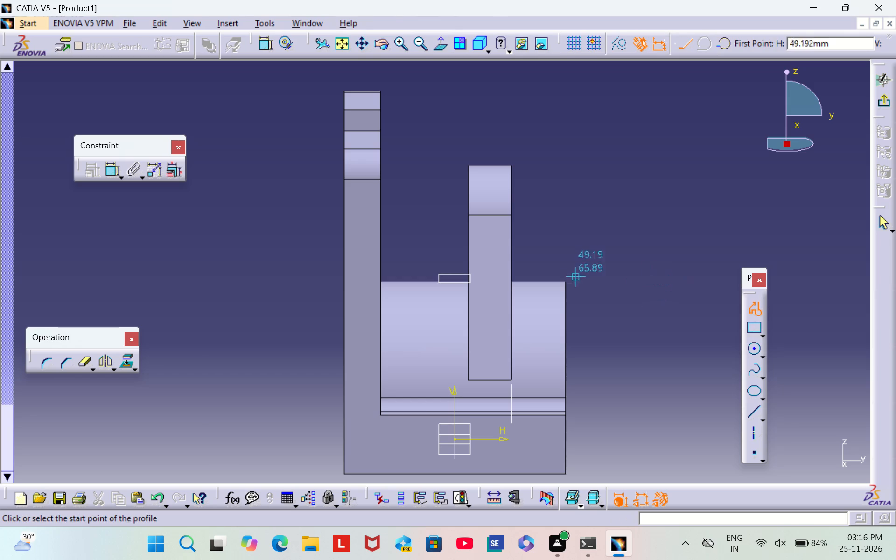
pyautogui.click(389, 247)
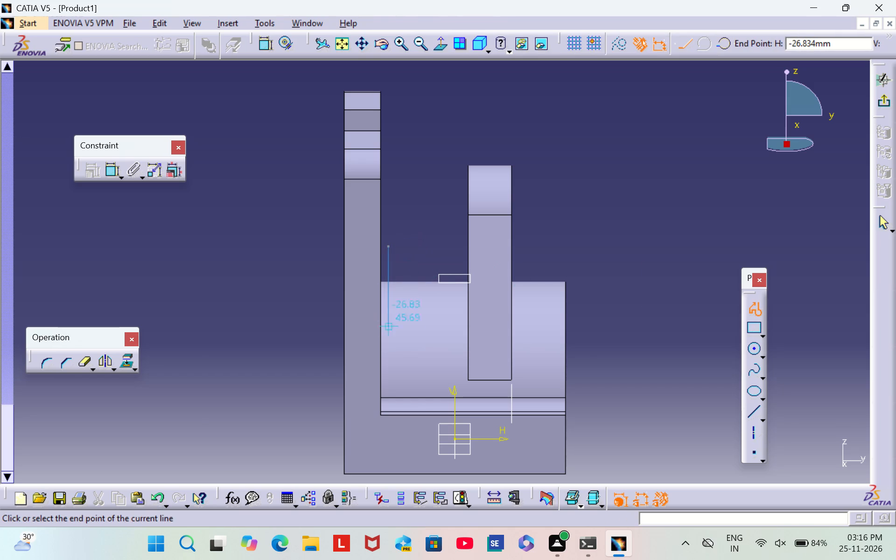
pyautogui.click(388, 380)
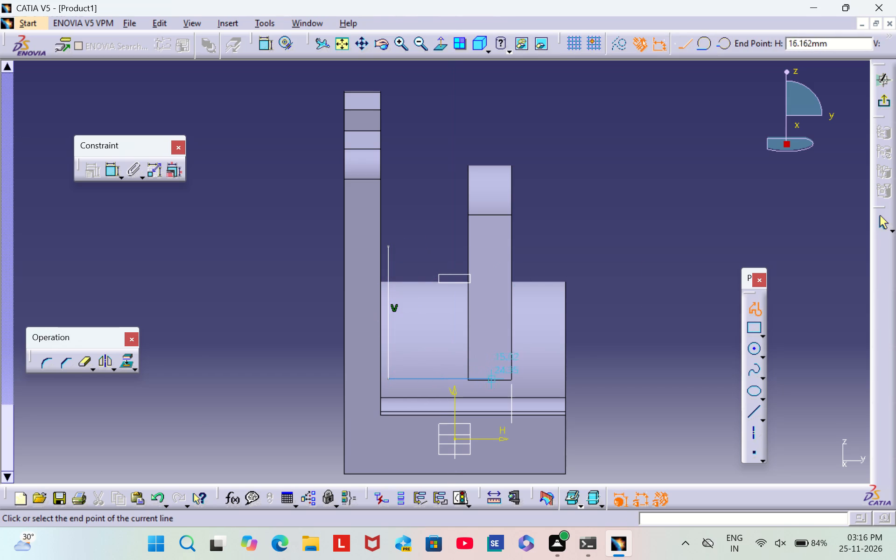
pyautogui.click(510, 378)
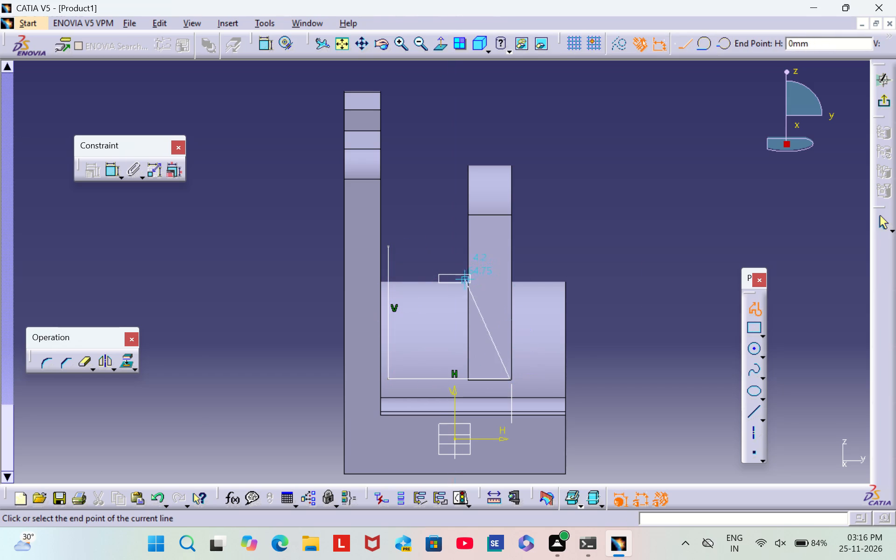
pyautogui.click(510, 246)
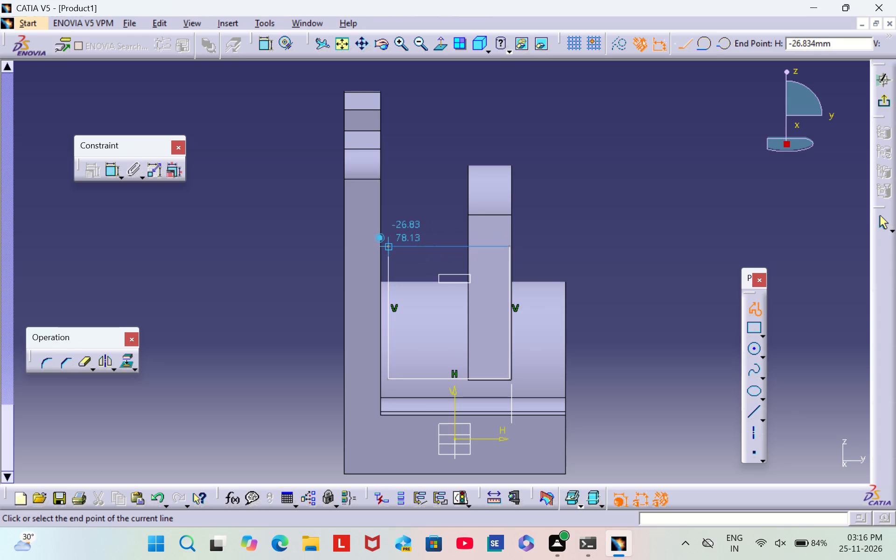
pyautogui.click(388, 246)
pyautogui.click(613, 210)
pyautogui.click(881, 109)
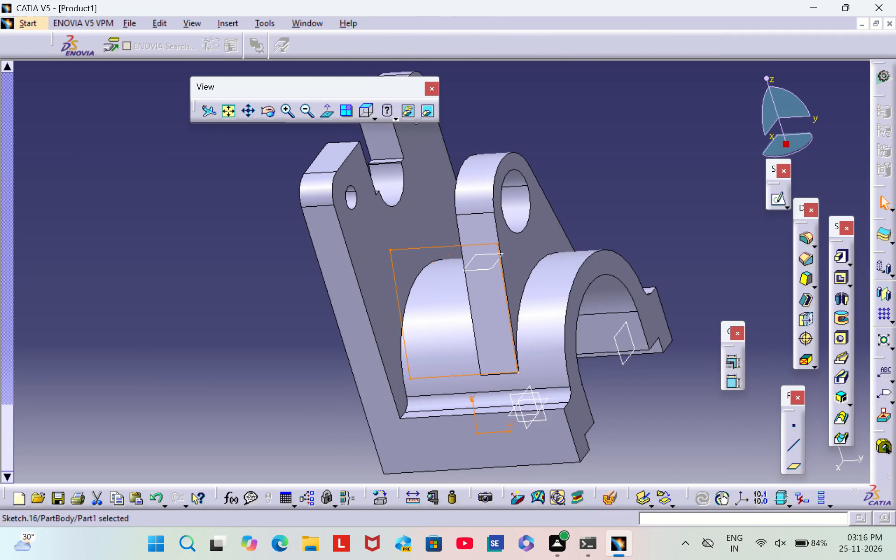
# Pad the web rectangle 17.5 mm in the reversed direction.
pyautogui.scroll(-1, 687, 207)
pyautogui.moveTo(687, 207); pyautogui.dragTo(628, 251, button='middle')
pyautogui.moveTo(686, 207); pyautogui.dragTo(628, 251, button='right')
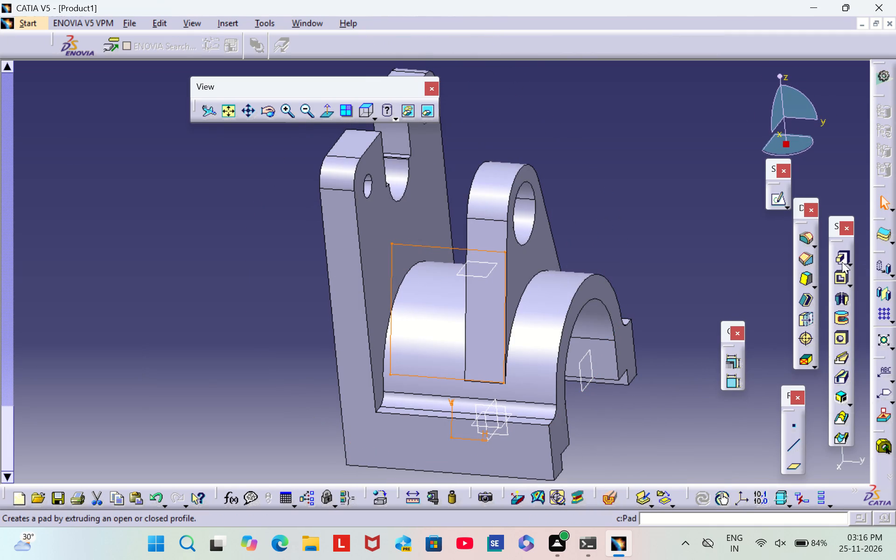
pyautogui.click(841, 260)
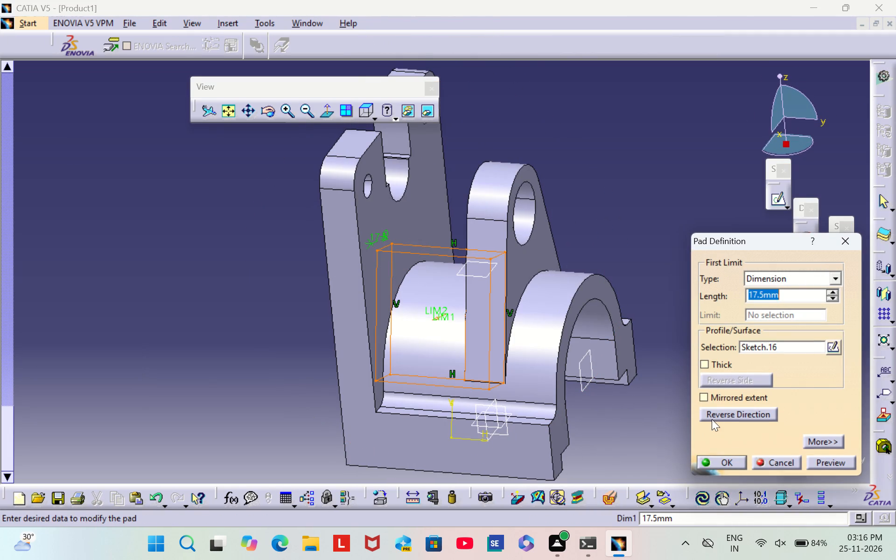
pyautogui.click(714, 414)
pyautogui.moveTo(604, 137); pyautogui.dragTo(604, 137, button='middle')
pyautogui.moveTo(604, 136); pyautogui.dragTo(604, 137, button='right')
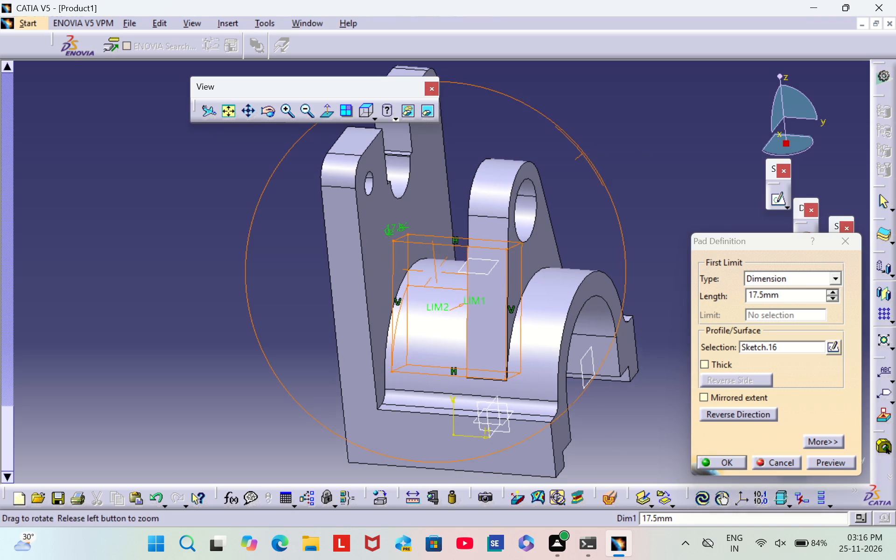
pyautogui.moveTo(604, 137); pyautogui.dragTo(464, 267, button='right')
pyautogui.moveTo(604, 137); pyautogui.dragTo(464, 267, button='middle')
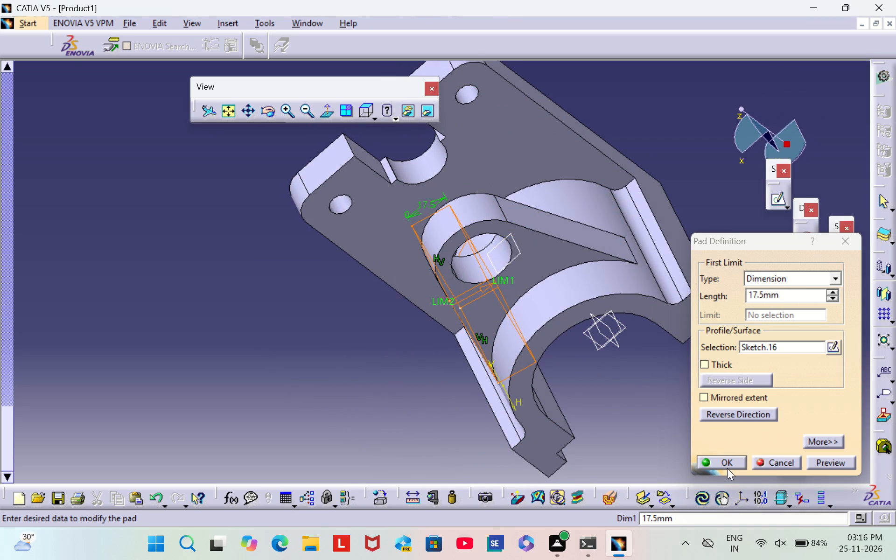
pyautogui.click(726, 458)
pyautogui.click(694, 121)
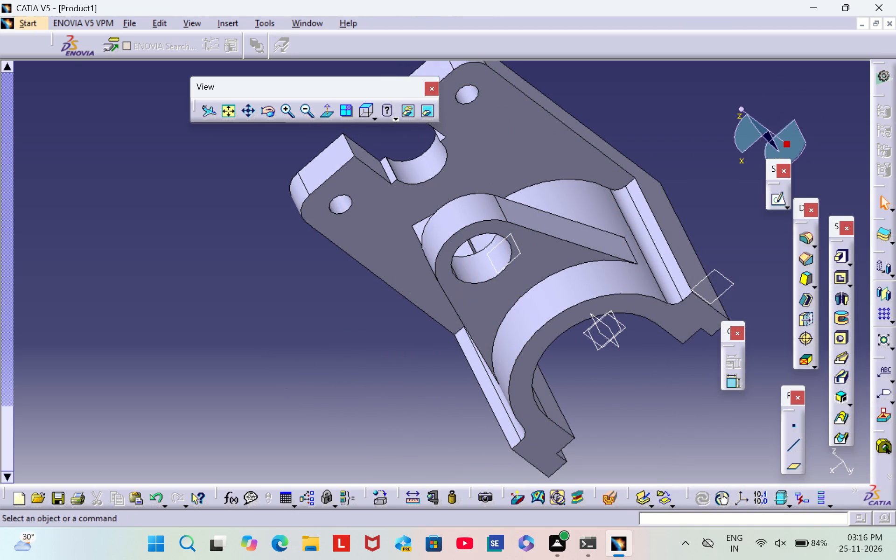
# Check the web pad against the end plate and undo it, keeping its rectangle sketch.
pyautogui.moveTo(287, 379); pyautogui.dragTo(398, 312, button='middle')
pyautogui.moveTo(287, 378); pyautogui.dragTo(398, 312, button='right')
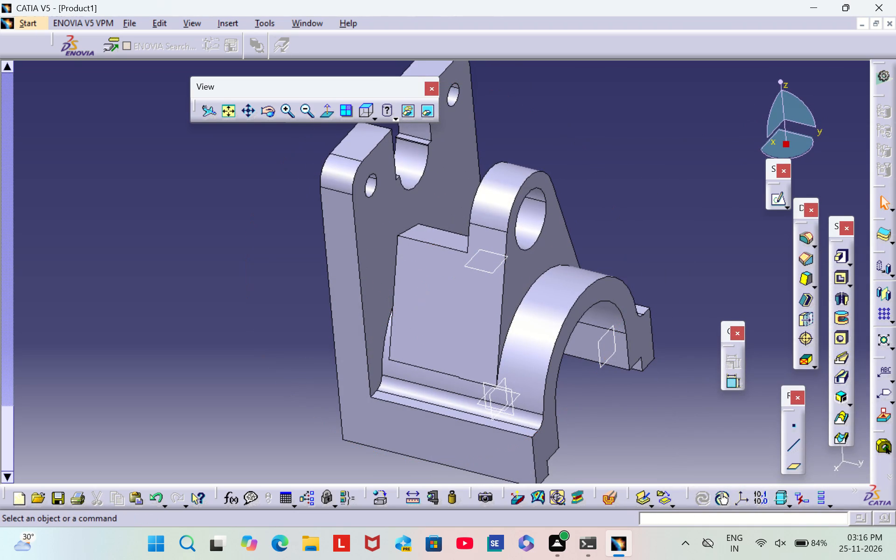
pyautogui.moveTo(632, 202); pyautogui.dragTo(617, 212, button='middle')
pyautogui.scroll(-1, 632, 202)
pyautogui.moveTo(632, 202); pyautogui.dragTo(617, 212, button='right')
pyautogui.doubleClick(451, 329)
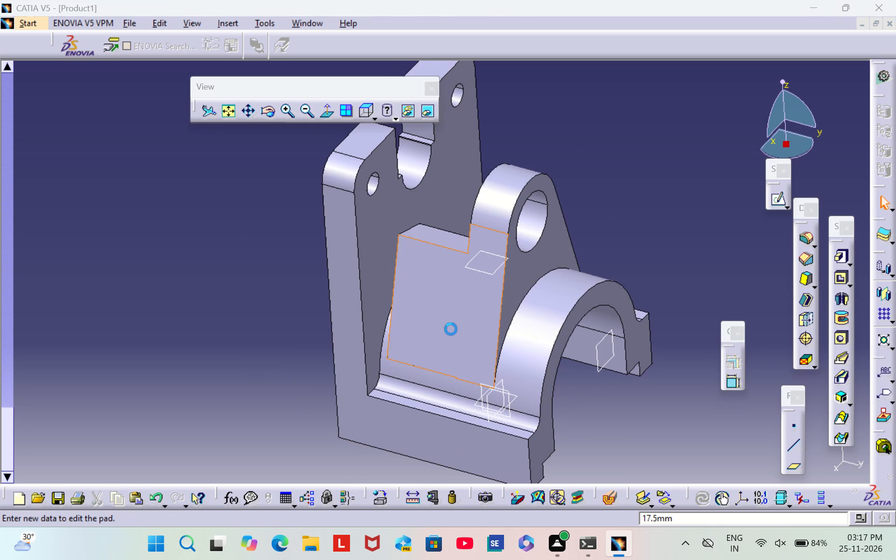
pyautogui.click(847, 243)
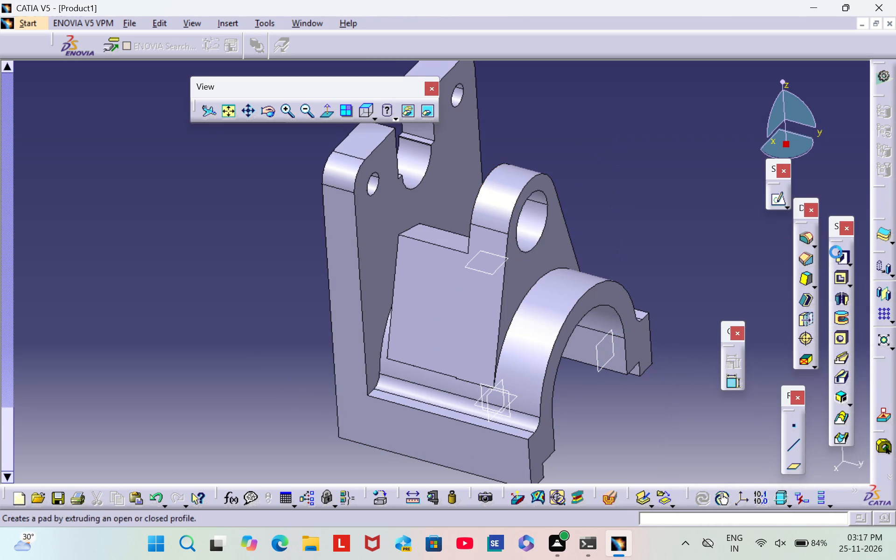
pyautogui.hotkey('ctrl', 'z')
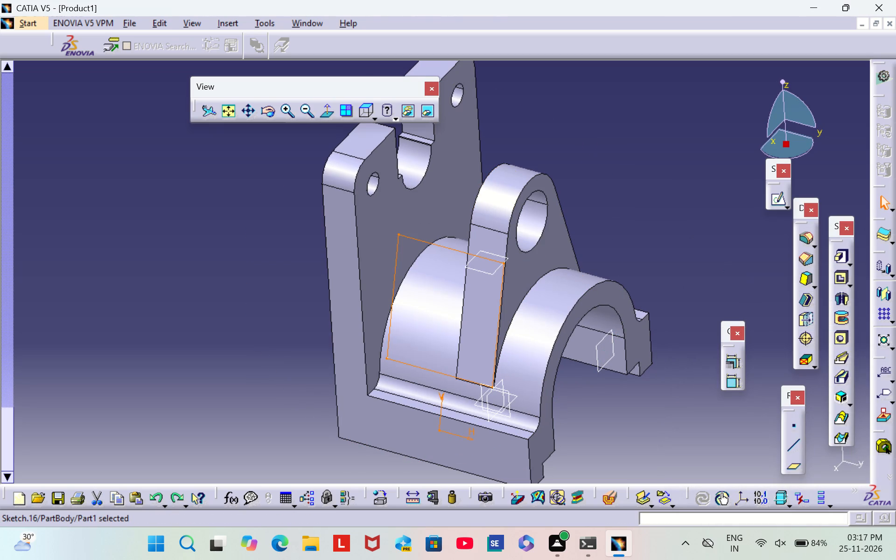
# Reopen the web sketch, move the rectangle's vertical line nearest the end plate onto the plate's inner face, and exit the sketch.
pyautogui.click(776, 203)
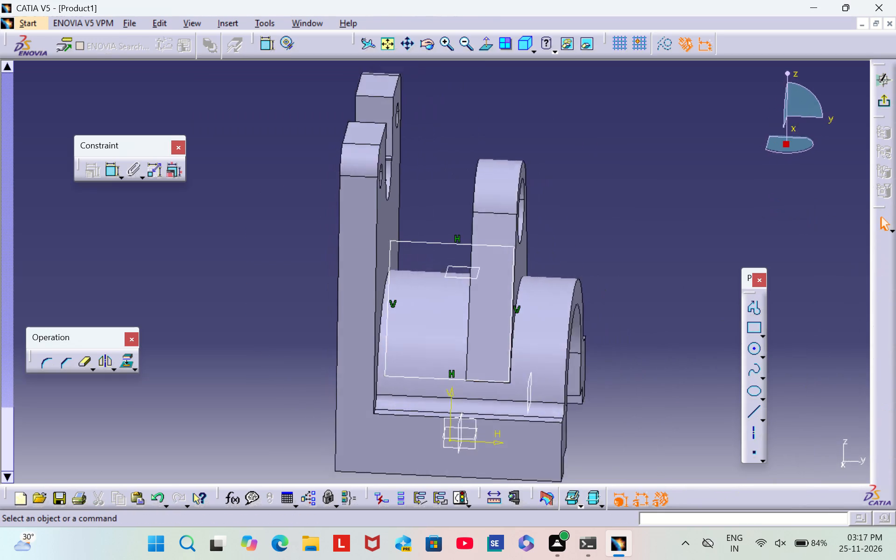
pyautogui.moveTo(389, 298); pyautogui.dragTo(389, 298)
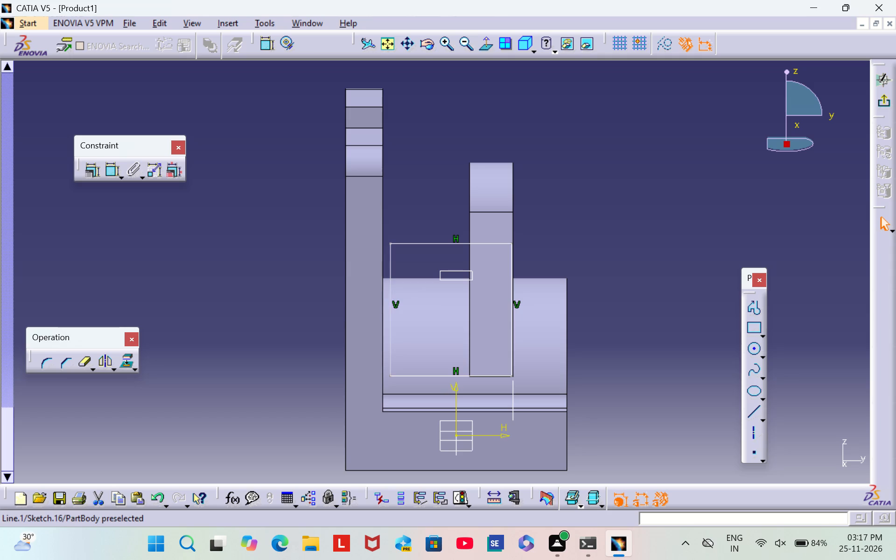
pyautogui.moveTo(389, 298); pyautogui.dragTo(382, 298)
pyautogui.click(666, 183)
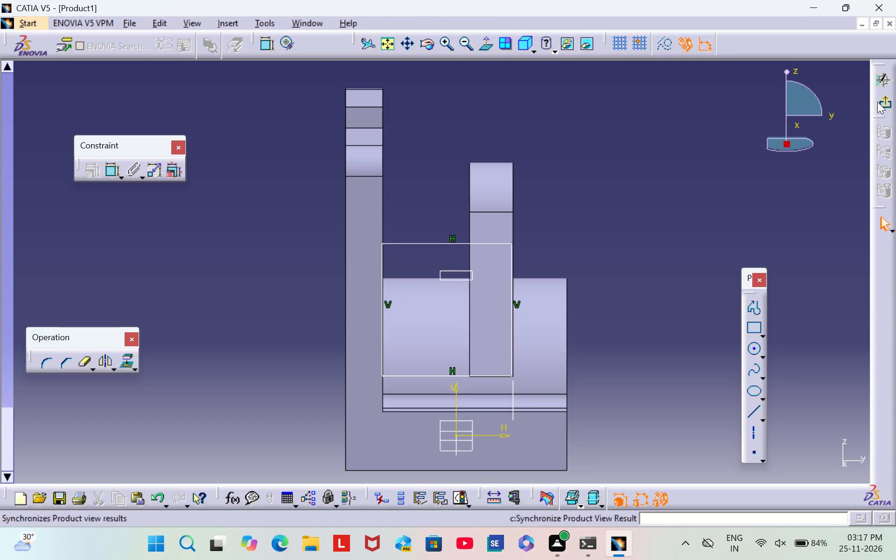
pyautogui.click(877, 102)
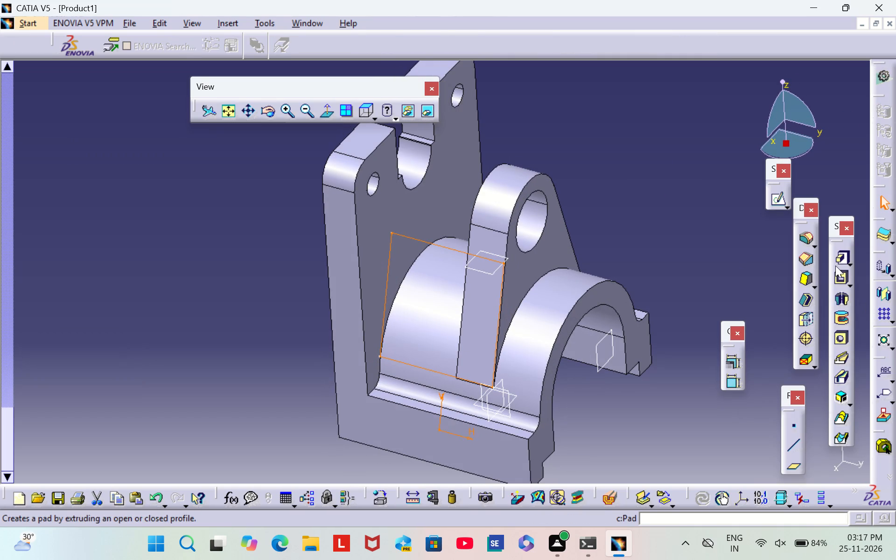
# Pad the adjusted web rectangle 17.5 mm in the reversed direction.
pyautogui.click(842, 258)
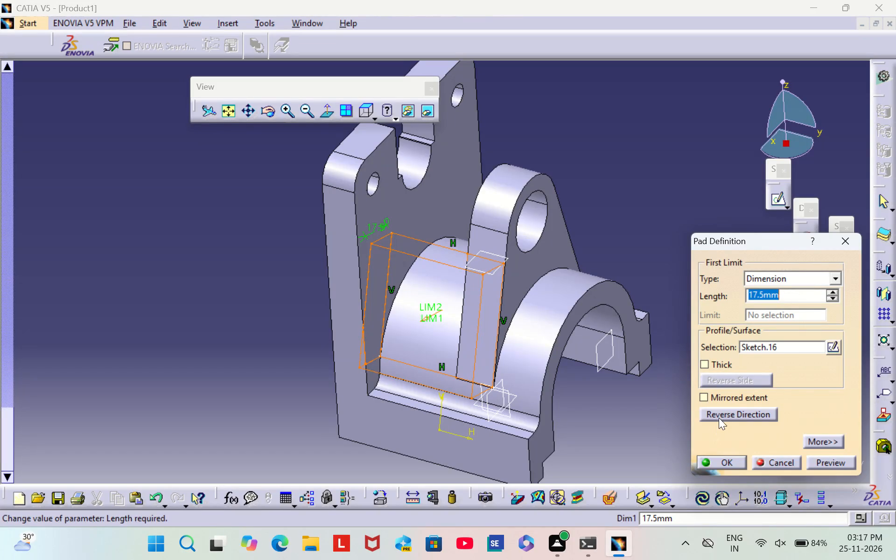
pyautogui.click(719, 413)
pyautogui.click(711, 461)
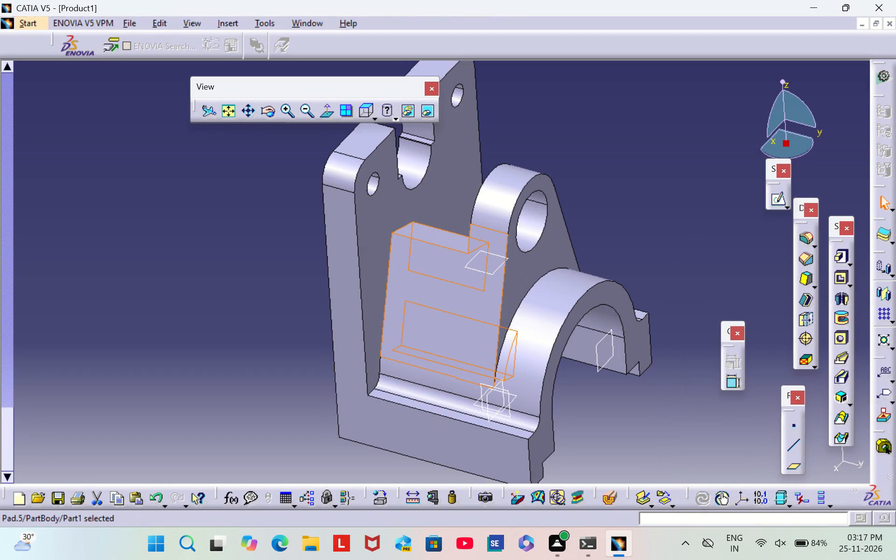
pyautogui.click(683, 204)
# Examine the web between the end plate and the support from both sides of the part.
pyautogui.moveTo(673, 221); pyautogui.dragTo(539, 294, button='middle')
pyautogui.moveTo(673, 221); pyautogui.dragTo(539, 294, button='right')
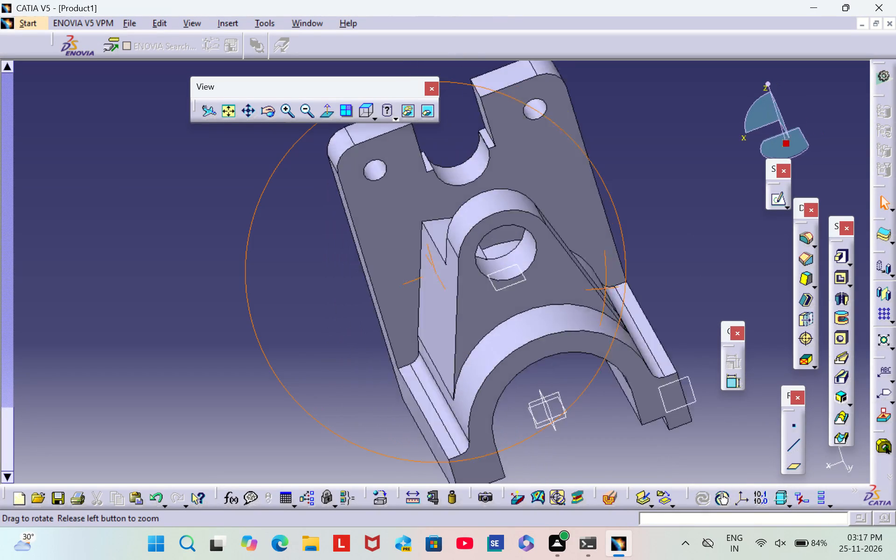
pyautogui.moveTo(539, 294); pyautogui.dragTo(423, 318, button='middle')
pyautogui.moveTo(539, 294); pyautogui.dragTo(423, 318, button='right')
pyautogui.moveTo(648, 192); pyautogui.dragTo(716, 162, button='middle')
pyautogui.moveTo(649, 192); pyautogui.dragTo(716, 162, button='right')
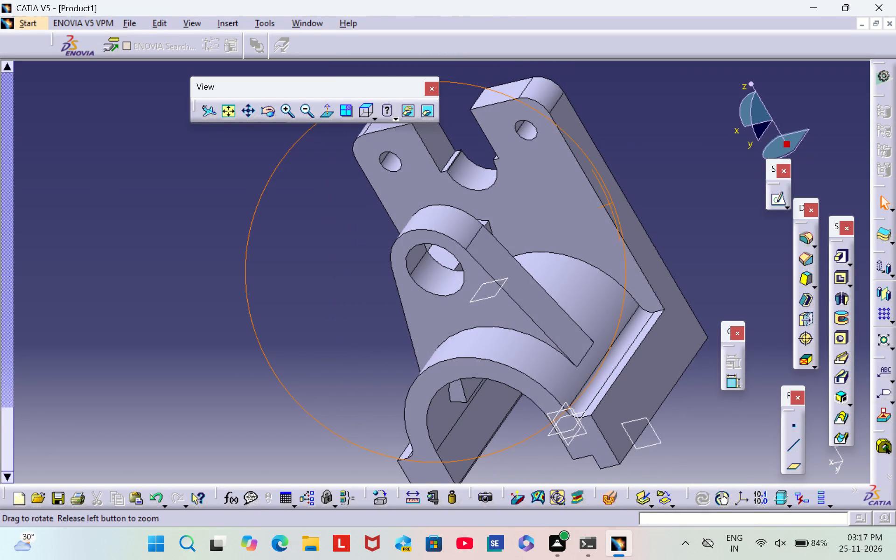
pyautogui.moveTo(716, 162); pyautogui.dragTo(762, 155, button='right')
pyautogui.moveTo(716, 162); pyautogui.dragTo(762, 155, button='middle')
pyautogui.scroll(-1, 238, 294)
pyautogui.moveTo(238, 294); pyautogui.dragTo(371, 269, button='middle')
pyautogui.moveTo(241, 293); pyautogui.dragTo(371, 269, button='right')
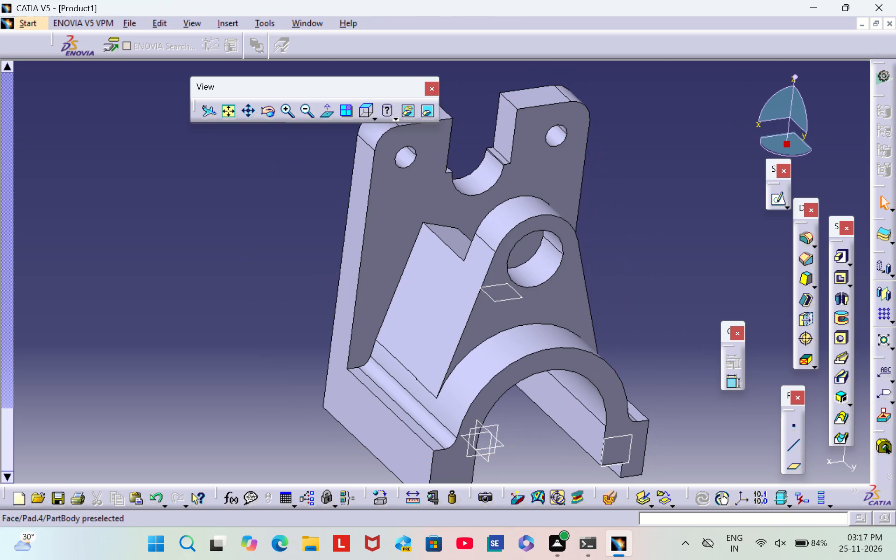
# Mirror the current solid about the yz plane to repeat the web on the support's opposite side.
pyautogui.click(881, 290)
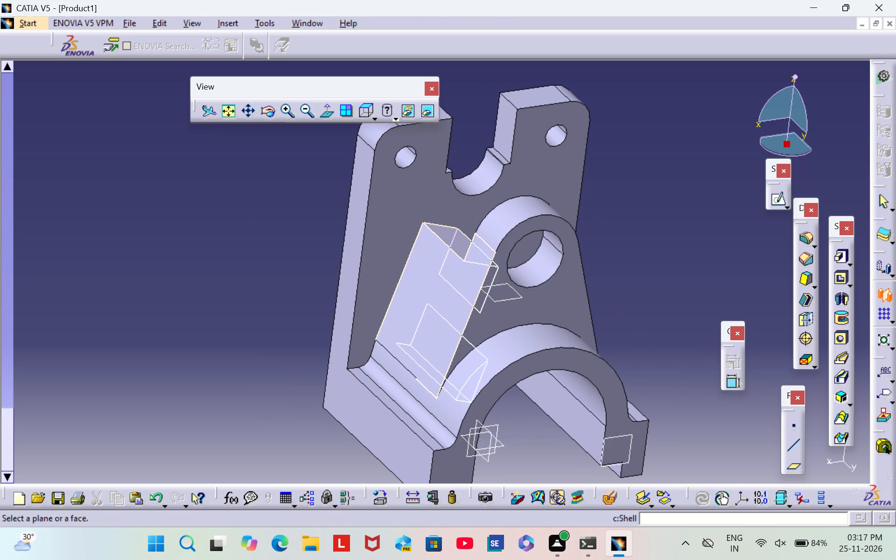
pyautogui.click(445, 238)
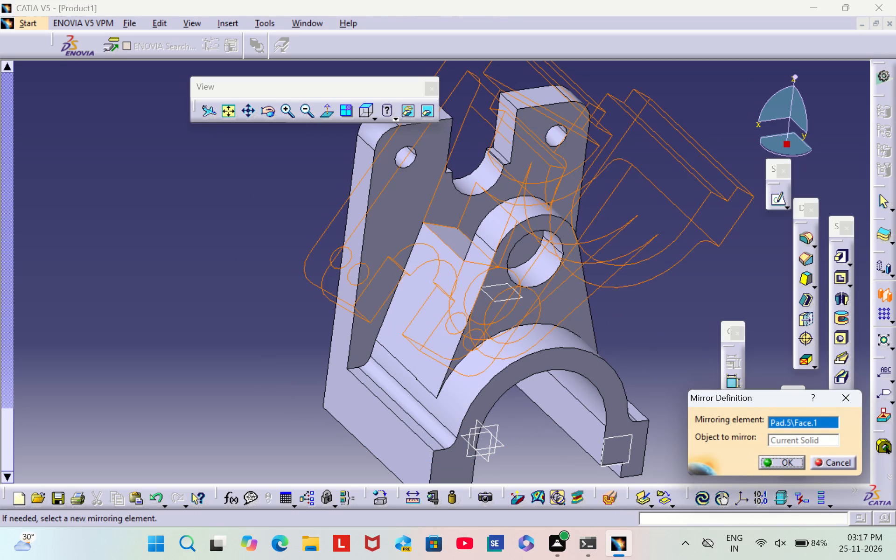
pyautogui.scroll(-1, 677, 340)
pyautogui.moveTo(677, 339); pyautogui.dragTo(634, 341, button='right')
pyautogui.scroll(-1, 640, 323)
pyautogui.moveTo(640, 323); pyautogui.dragTo(640, 322, button='middle')
pyautogui.moveTo(640, 322); pyautogui.dragTo(535, 320, button='right')
pyautogui.moveTo(640, 322); pyautogui.dragTo(535, 320, button='middle')
pyautogui.moveTo(651, 348); pyautogui.dragTo(653, 266, button='middle')
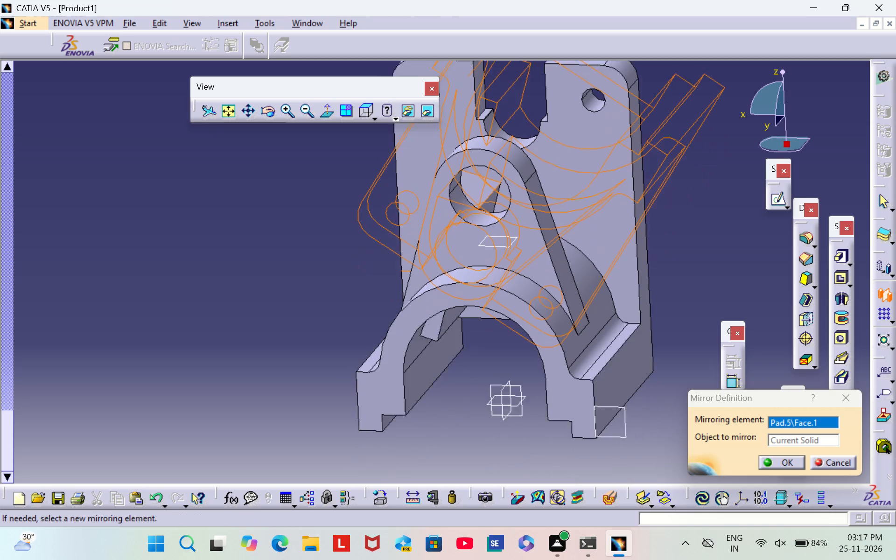
pyautogui.moveTo(653, 266); pyautogui.dragTo(654, 262, button='middle')
pyautogui.click(503, 362)
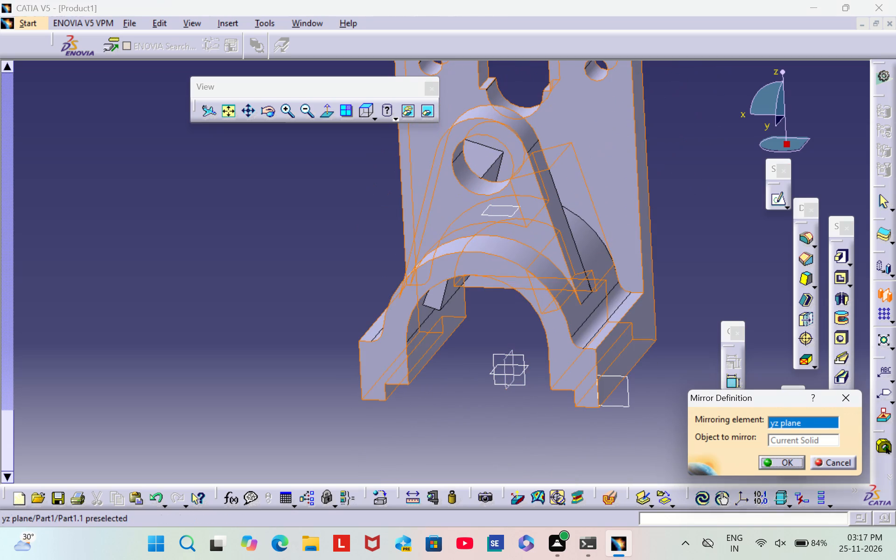
pyautogui.click(765, 461)
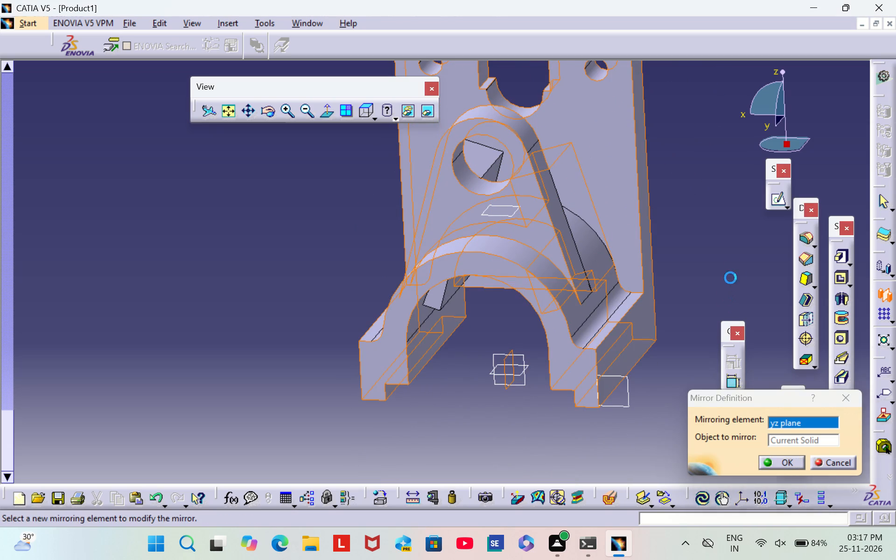
pyautogui.click(754, 261)
# Examine the mirrored webs between the end plate and the support from several angles.
pyautogui.moveTo(284, 369); pyautogui.dragTo(458, 395, button='middle')
pyautogui.scroll(-1, 284, 369)
pyautogui.moveTo(284, 369); pyautogui.dragTo(458, 395, button='right')
pyautogui.moveTo(532, 344); pyautogui.dragTo(593, 433, button='middle')
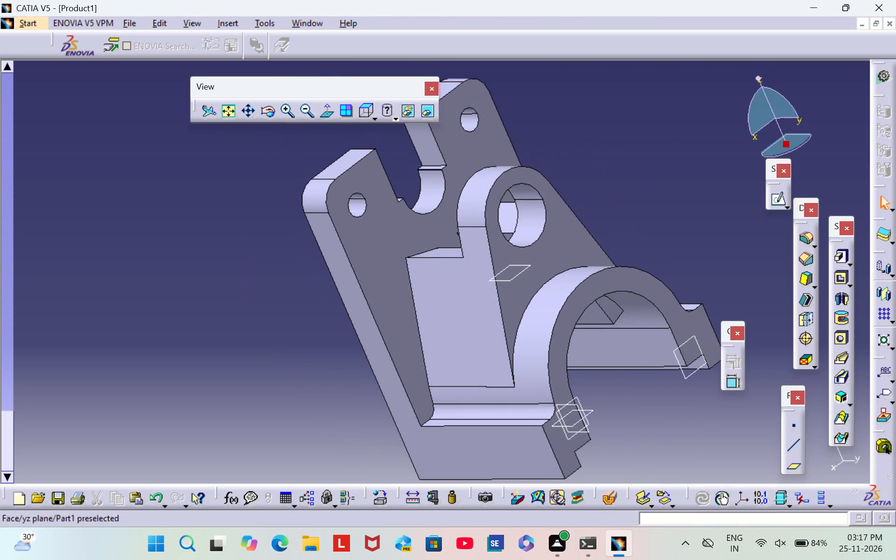
pyautogui.scroll(-1, 99, 313)
pyautogui.moveTo(100, 312); pyautogui.dragTo(377, 343, button='middle')
pyautogui.moveTo(107, 314); pyautogui.dragTo(377, 343, button='right')
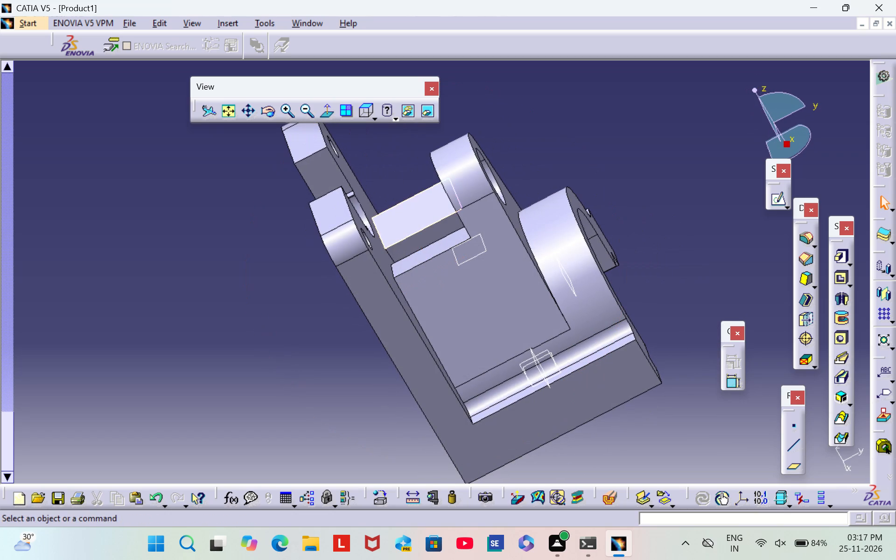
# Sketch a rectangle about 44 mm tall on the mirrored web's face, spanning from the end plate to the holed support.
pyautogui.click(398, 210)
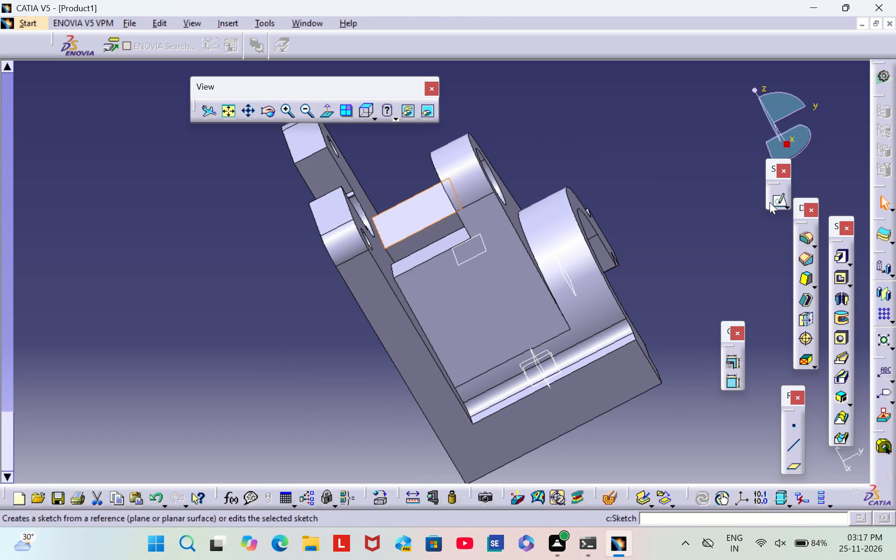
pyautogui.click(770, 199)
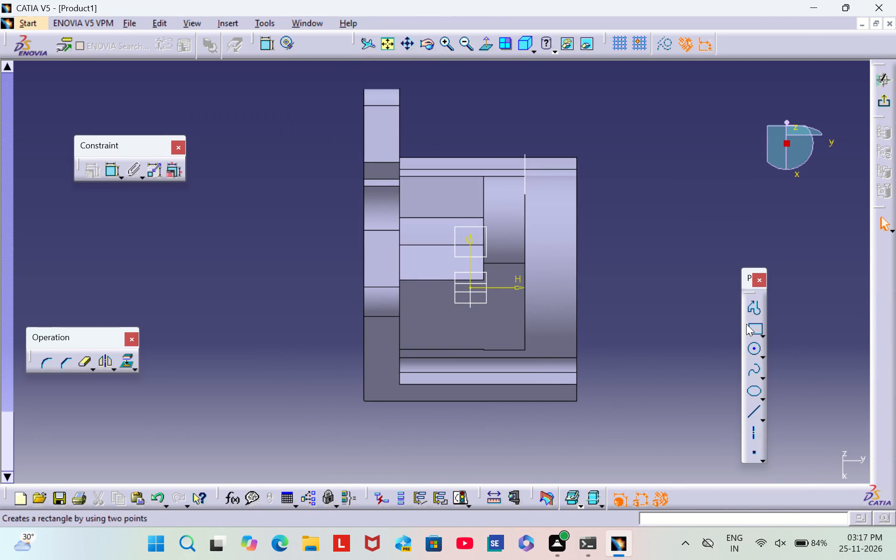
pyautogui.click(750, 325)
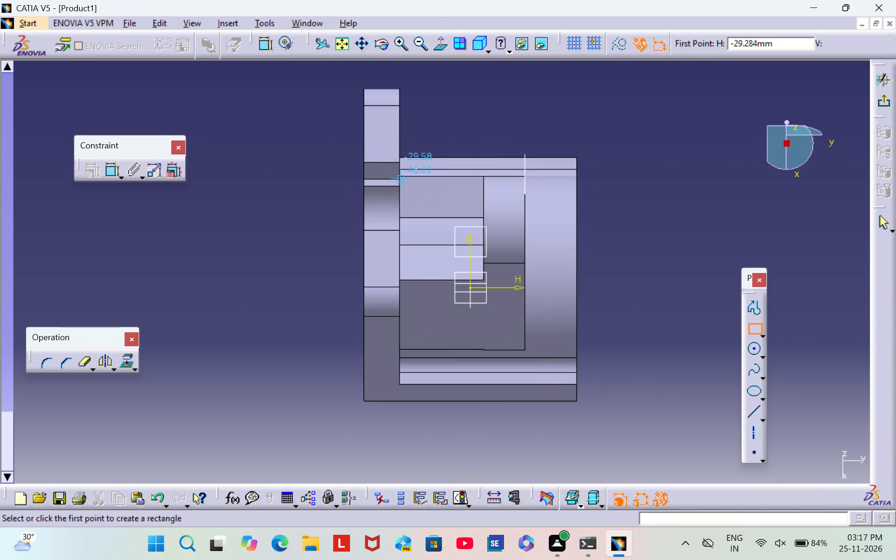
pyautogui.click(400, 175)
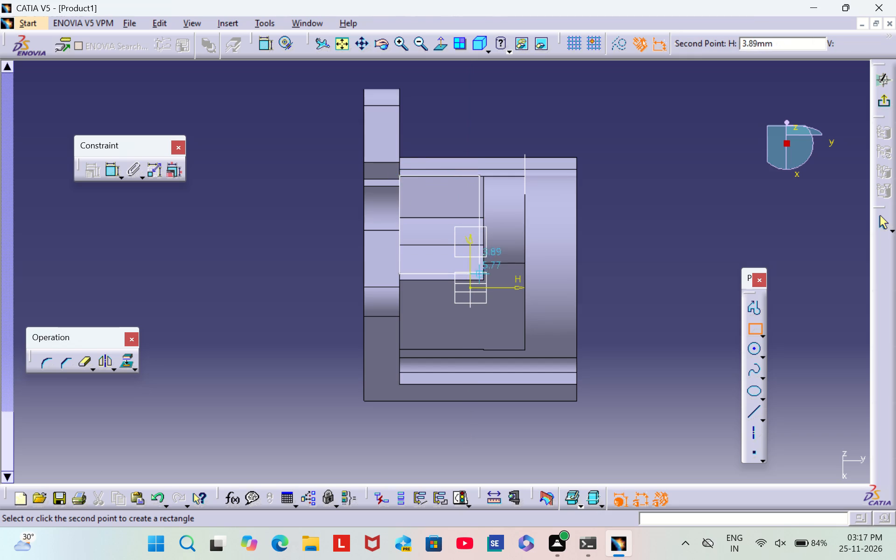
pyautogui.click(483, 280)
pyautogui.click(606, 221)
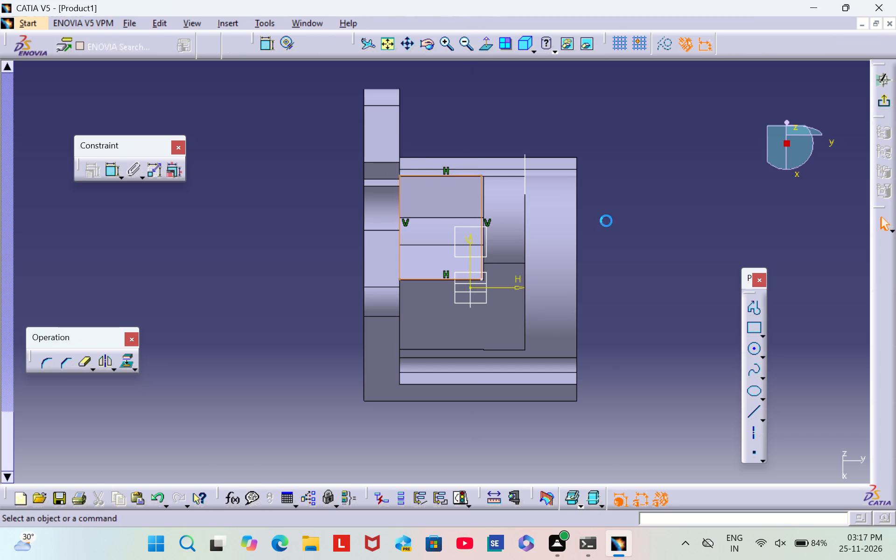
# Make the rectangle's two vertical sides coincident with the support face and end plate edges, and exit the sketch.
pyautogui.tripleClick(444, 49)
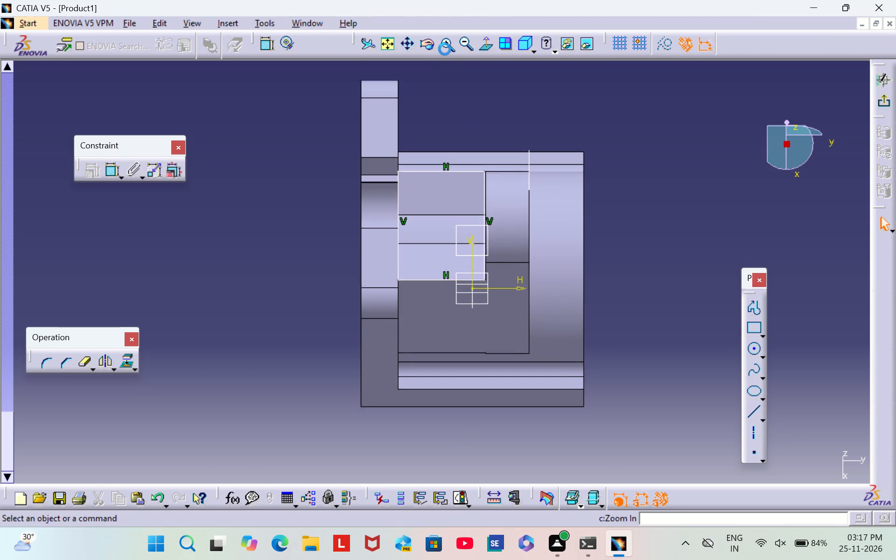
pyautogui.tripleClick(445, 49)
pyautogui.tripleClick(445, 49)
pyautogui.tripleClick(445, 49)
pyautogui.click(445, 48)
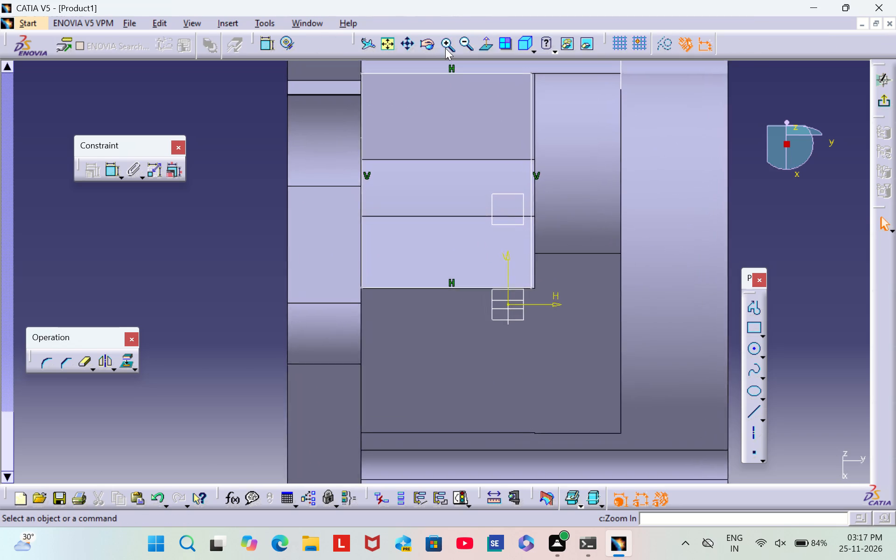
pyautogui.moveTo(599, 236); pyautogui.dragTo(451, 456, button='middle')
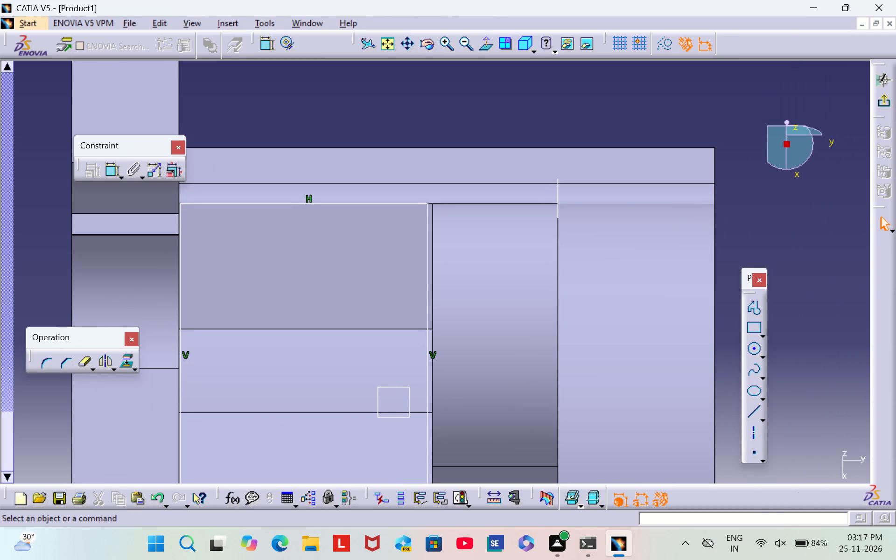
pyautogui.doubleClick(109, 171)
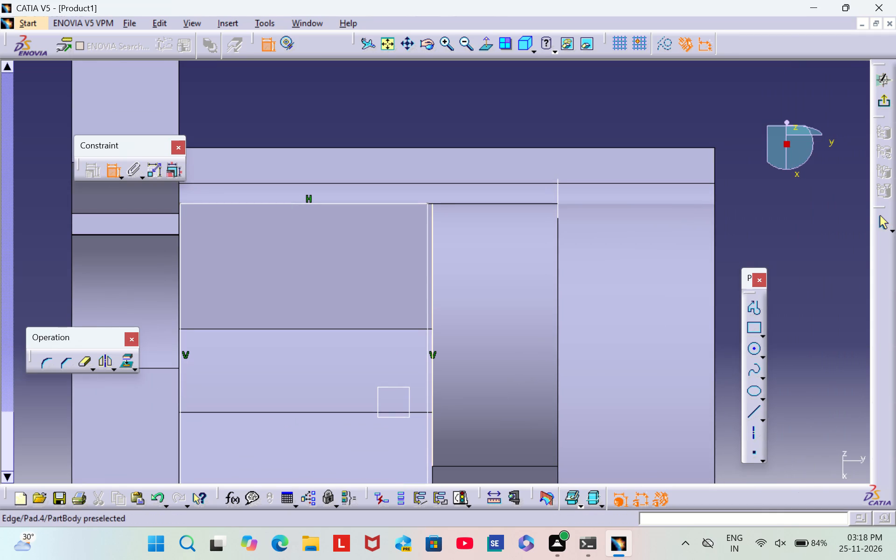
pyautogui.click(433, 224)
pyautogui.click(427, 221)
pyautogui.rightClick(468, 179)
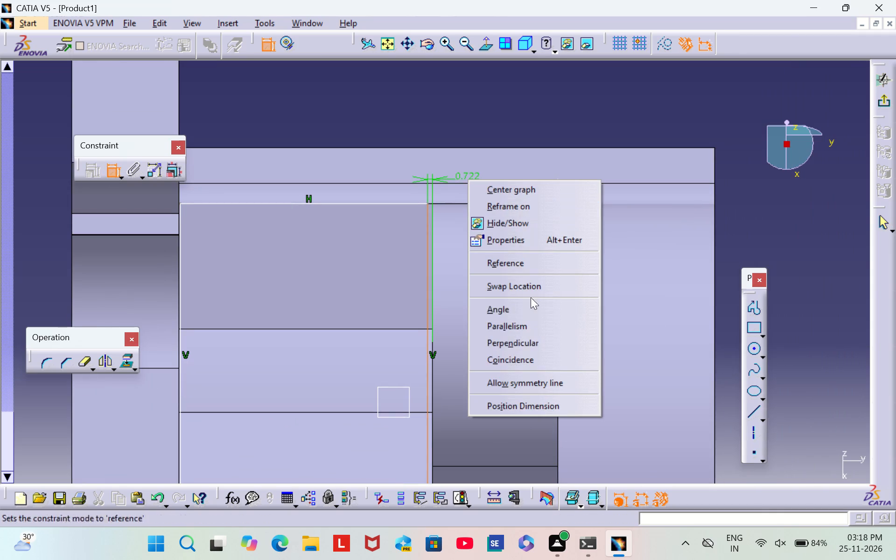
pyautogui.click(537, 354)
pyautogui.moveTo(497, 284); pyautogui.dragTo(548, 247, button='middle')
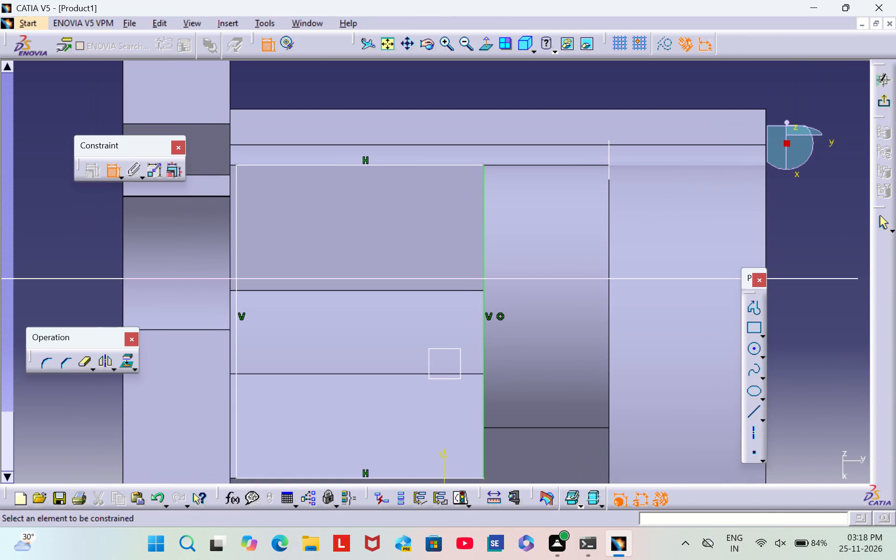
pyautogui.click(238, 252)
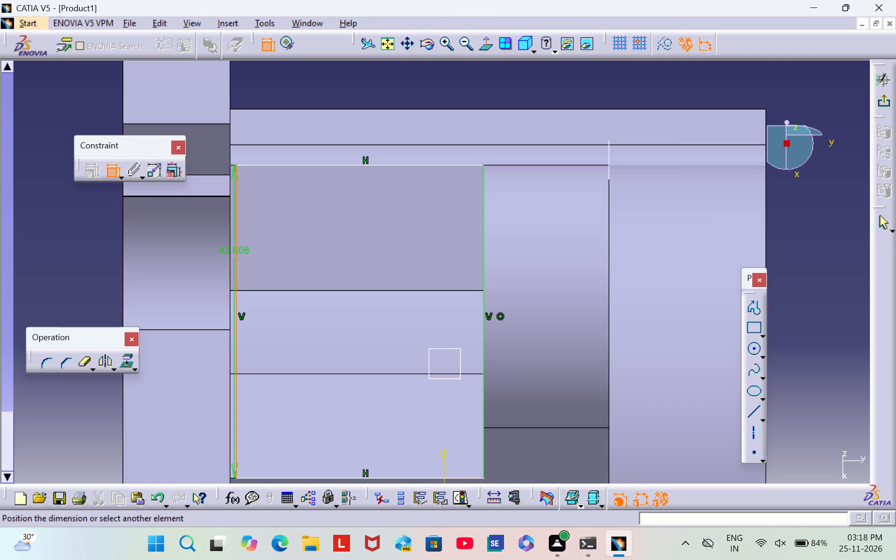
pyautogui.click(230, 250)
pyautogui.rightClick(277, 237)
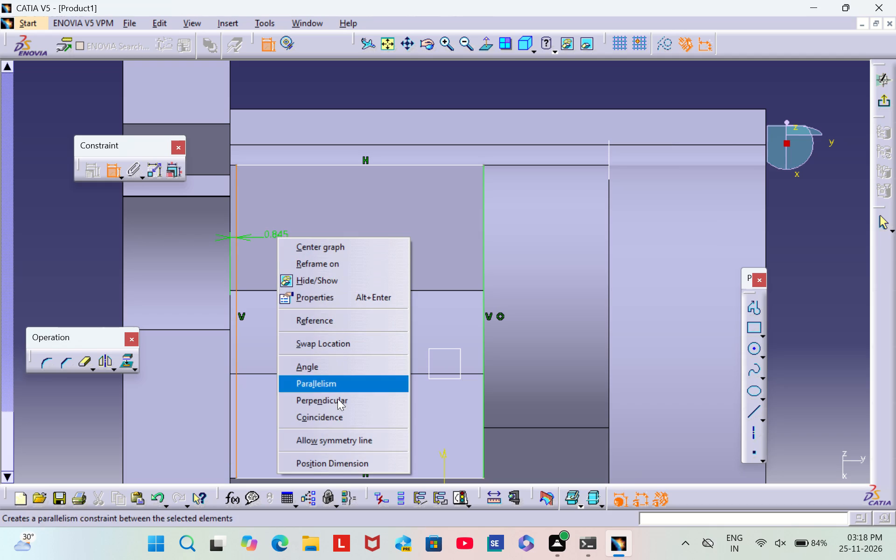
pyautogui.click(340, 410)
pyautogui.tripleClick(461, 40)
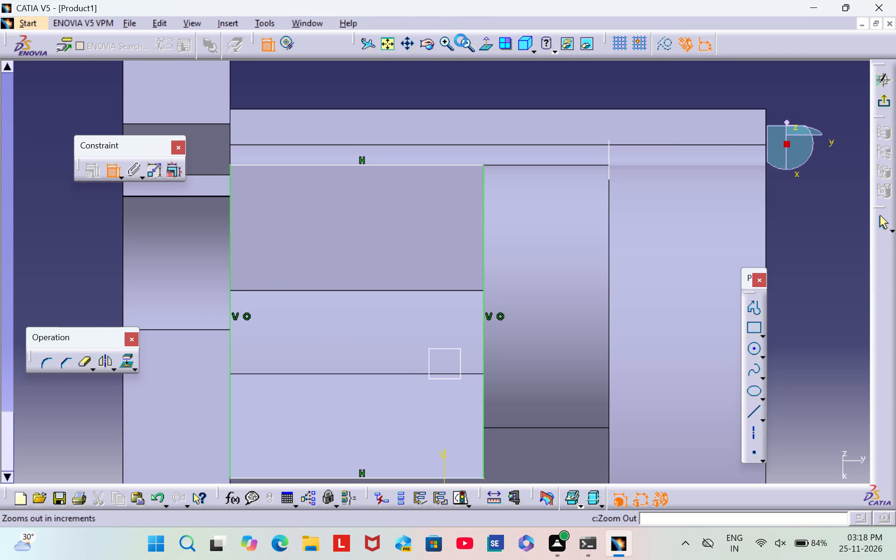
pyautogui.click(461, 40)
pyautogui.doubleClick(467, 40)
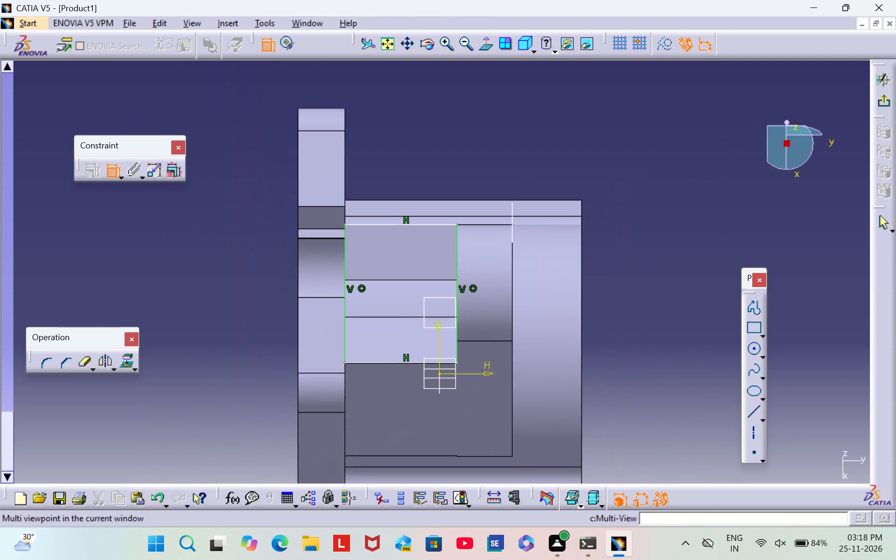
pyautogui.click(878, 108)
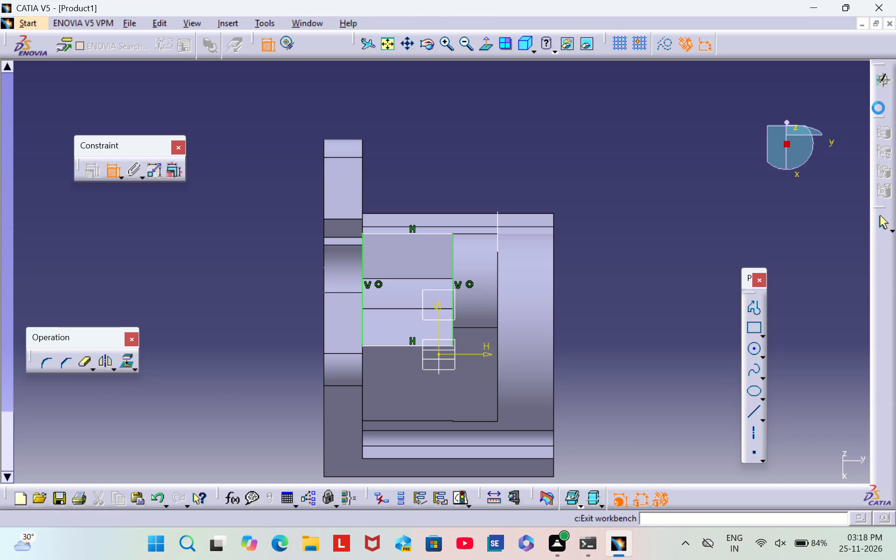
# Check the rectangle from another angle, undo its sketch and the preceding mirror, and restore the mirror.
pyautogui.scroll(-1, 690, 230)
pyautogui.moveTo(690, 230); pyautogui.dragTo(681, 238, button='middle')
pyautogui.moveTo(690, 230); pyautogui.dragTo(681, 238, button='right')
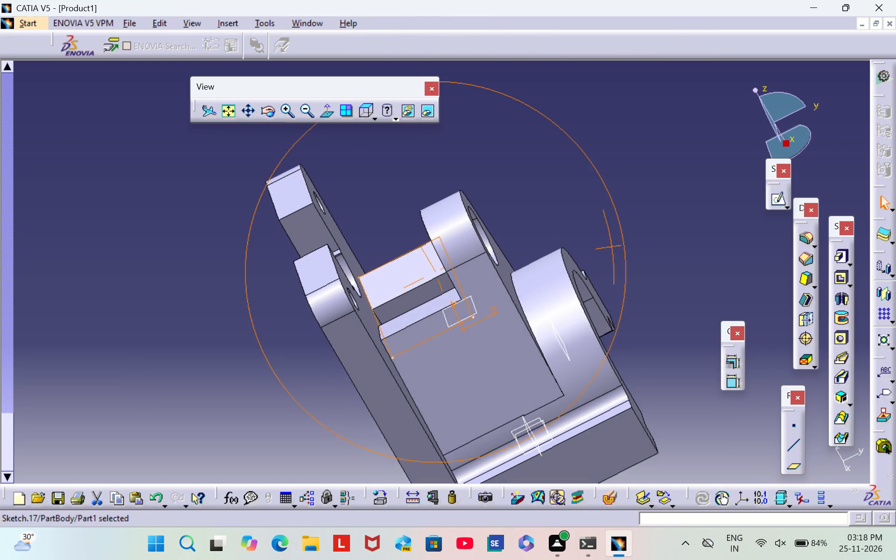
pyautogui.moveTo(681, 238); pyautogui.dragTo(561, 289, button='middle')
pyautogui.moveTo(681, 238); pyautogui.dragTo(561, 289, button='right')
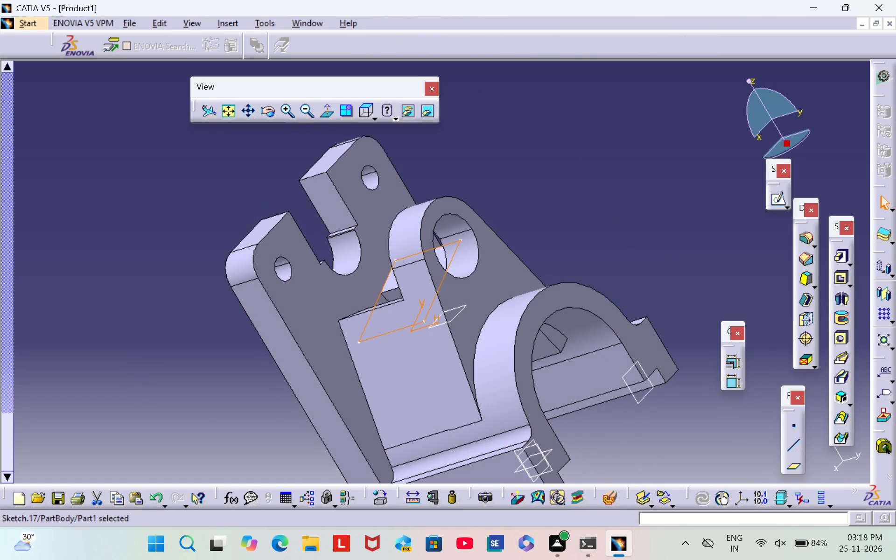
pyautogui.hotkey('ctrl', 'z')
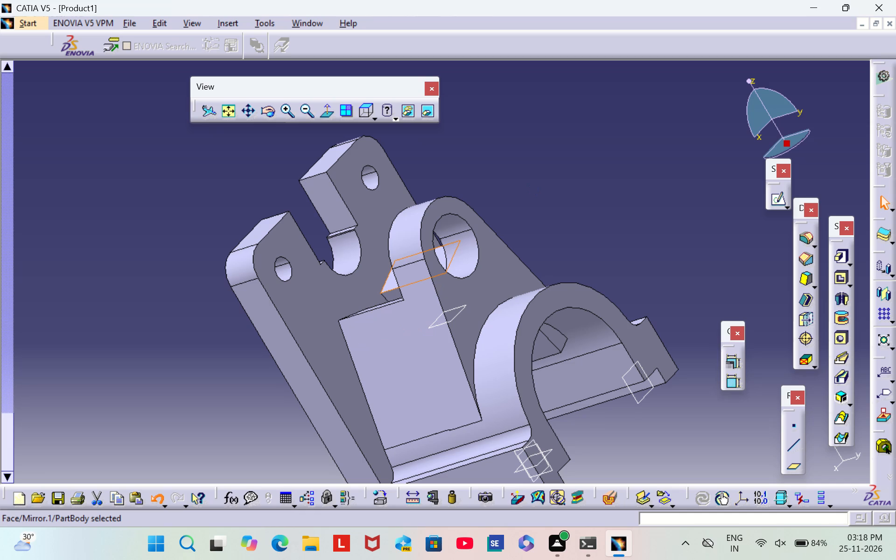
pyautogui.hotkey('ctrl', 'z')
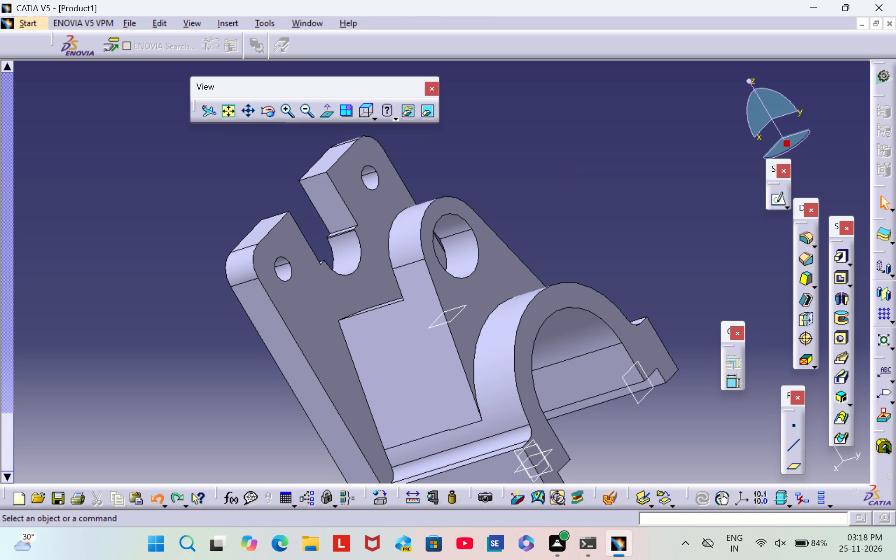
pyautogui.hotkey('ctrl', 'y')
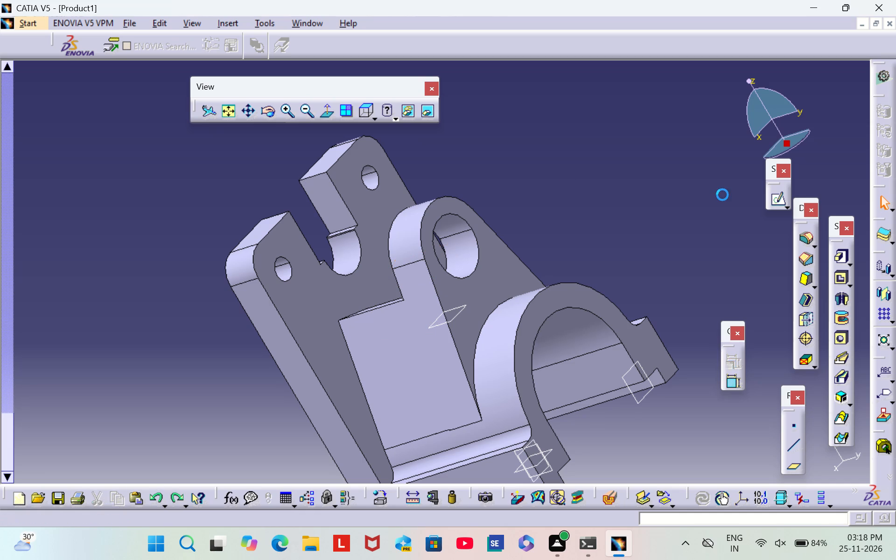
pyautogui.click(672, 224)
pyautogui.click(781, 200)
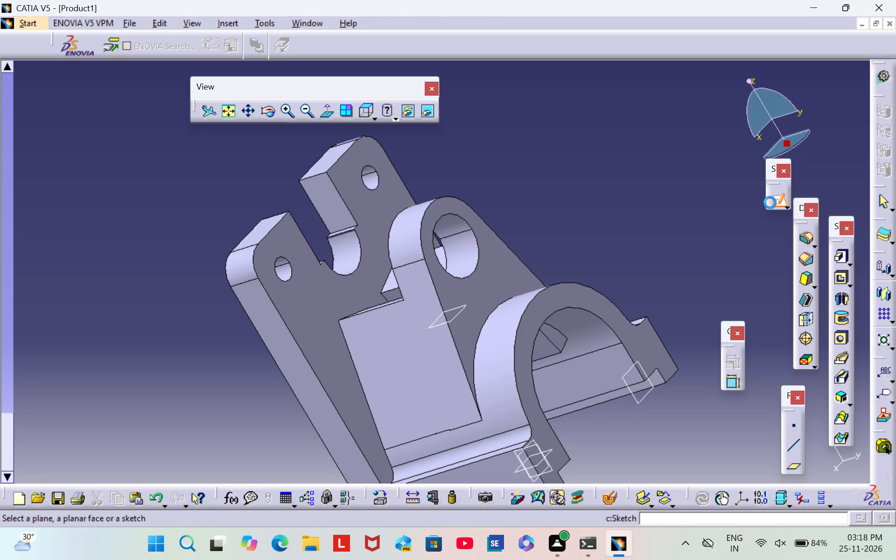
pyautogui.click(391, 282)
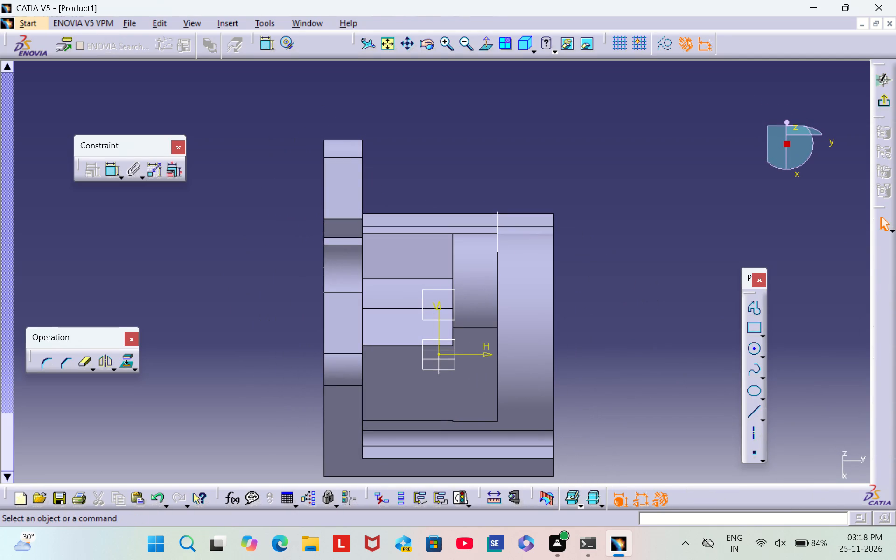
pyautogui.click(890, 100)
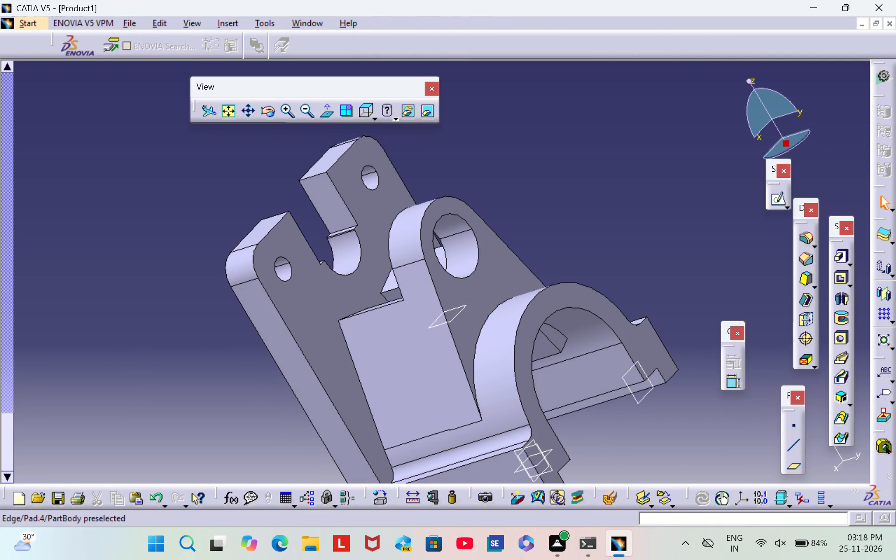
# Sketch a closed rectangular profile over the webs on the reference plane parallel to xy, spanning H from about -21.6 to 19.8 mm.
pyautogui.click(459, 314)
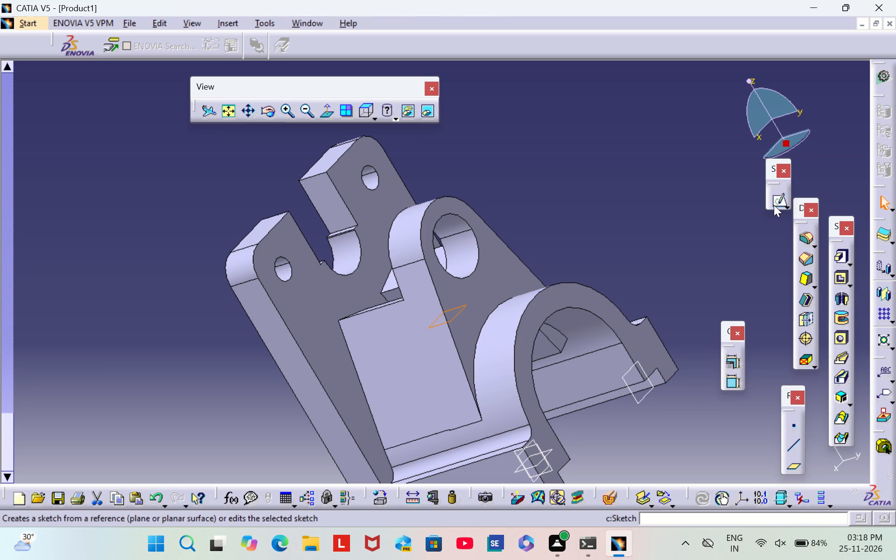
pyautogui.click(774, 204)
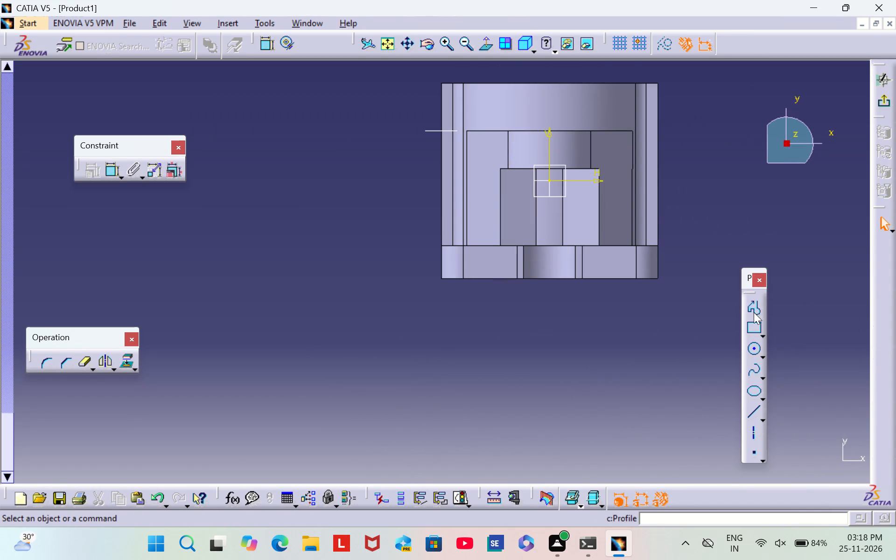
pyautogui.click(749, 311)
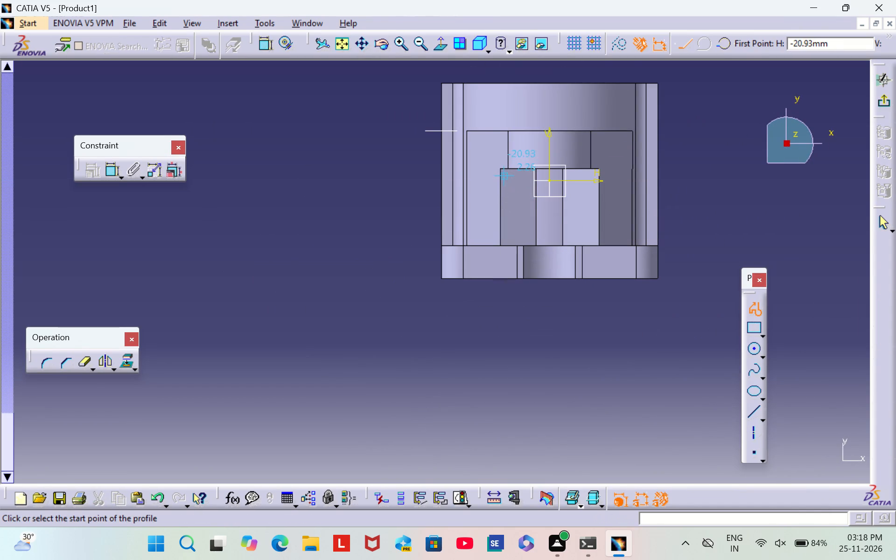
pyautogui.click(503, 168)
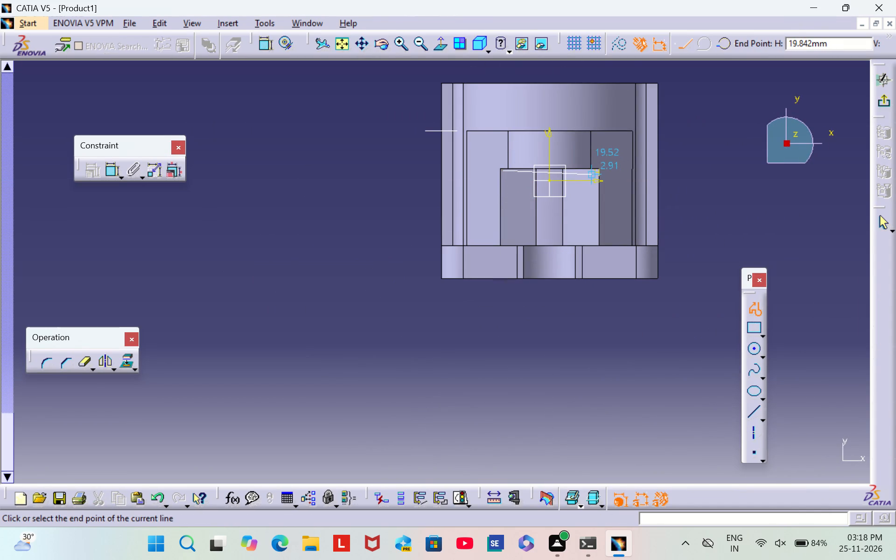
pyautogui.click(592, 170)
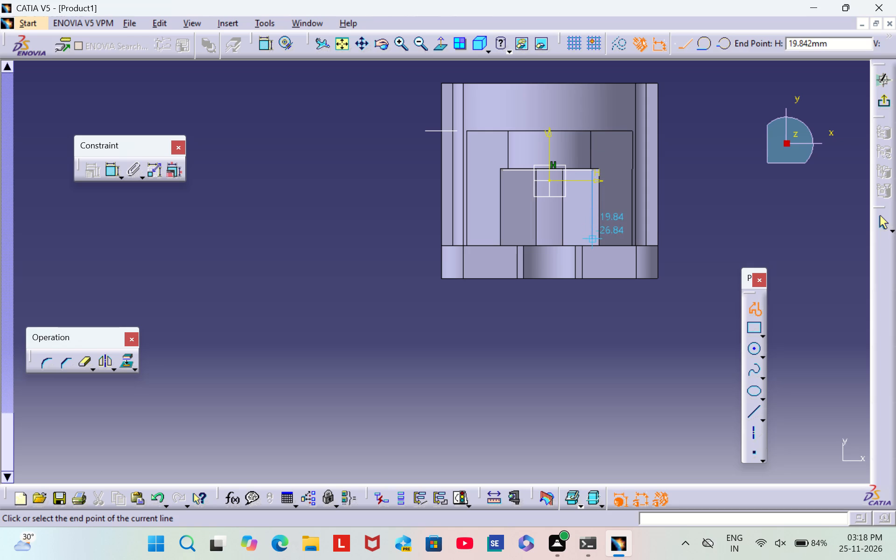
pyautogui.click(593, 242)
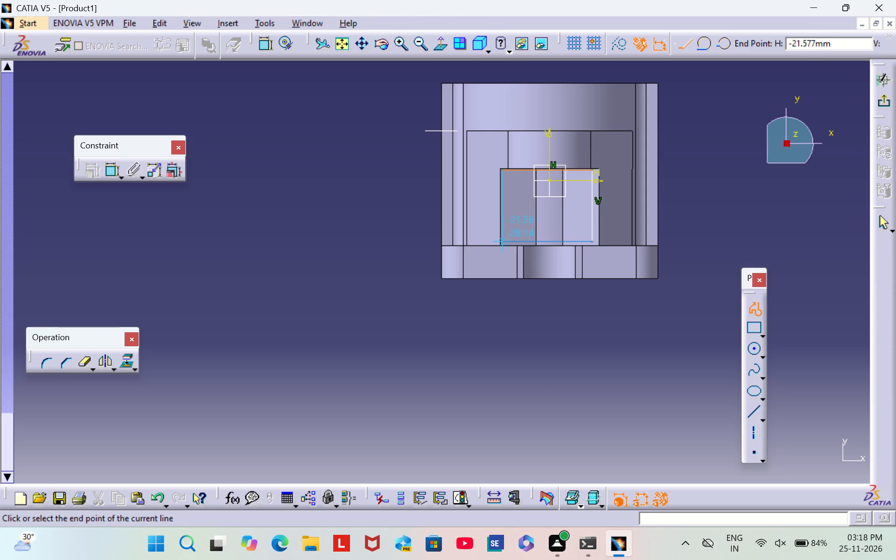
pyautogui.click(505, 240)
pyautogui.click(501, 169)
pyautogui.click(469, 371)
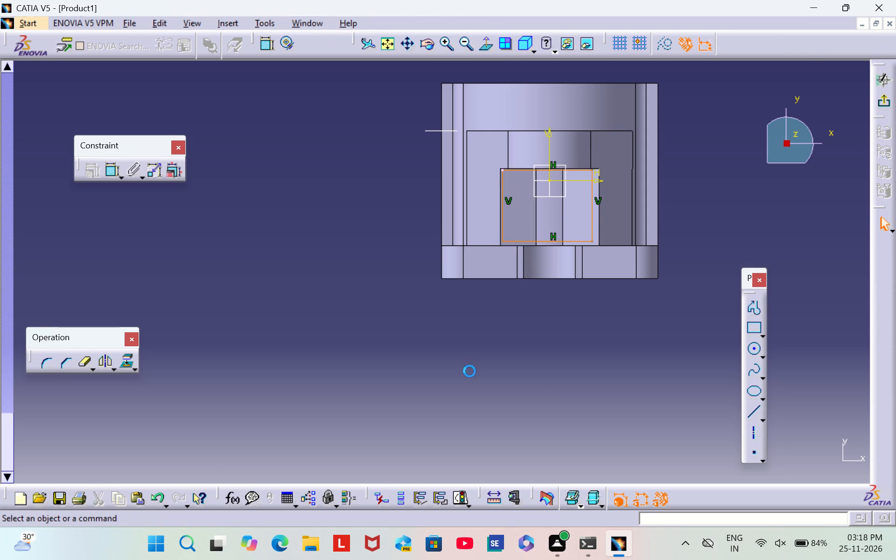
# Make the rectangle's two vertical sides coincident with the outer edges of the two webs.
pyautogui.tripleClick(443, 41)
pyautogui.click(448, 44)
pyautogui.tripleClick(451, 46)
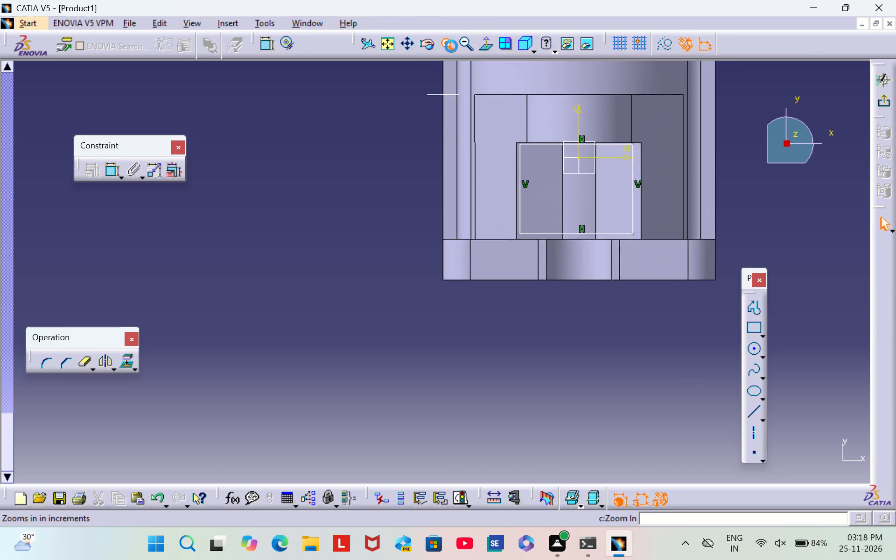
pyautogui.moveTo(441, 247); pyautogui.dragTo(293, 463, button='middle')
pyautogui.moveTo(364, 310); pyautogui.dragTo(282, 378, button='middle')
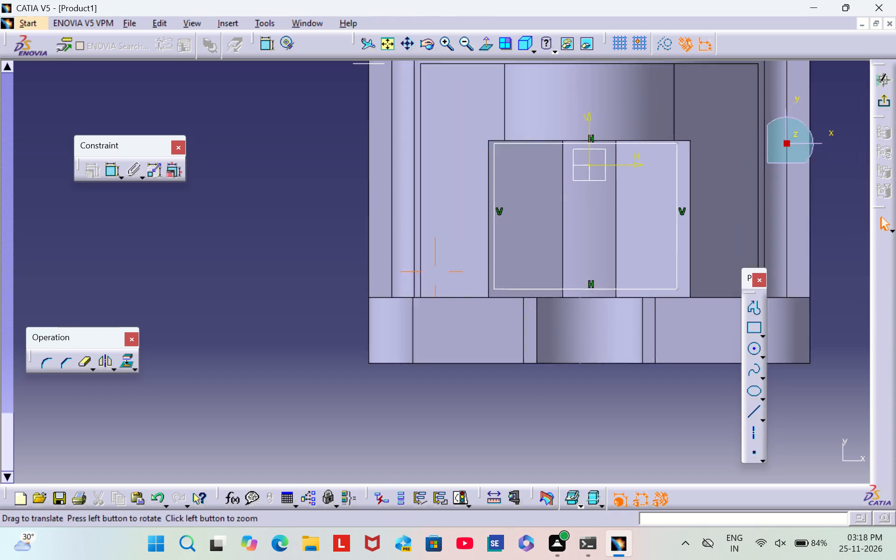
pyautogui.moveTo(282, 378); pyautogui.dragTo(260, 391, button='middle')
pyautogui.doubleClick(107, 173)
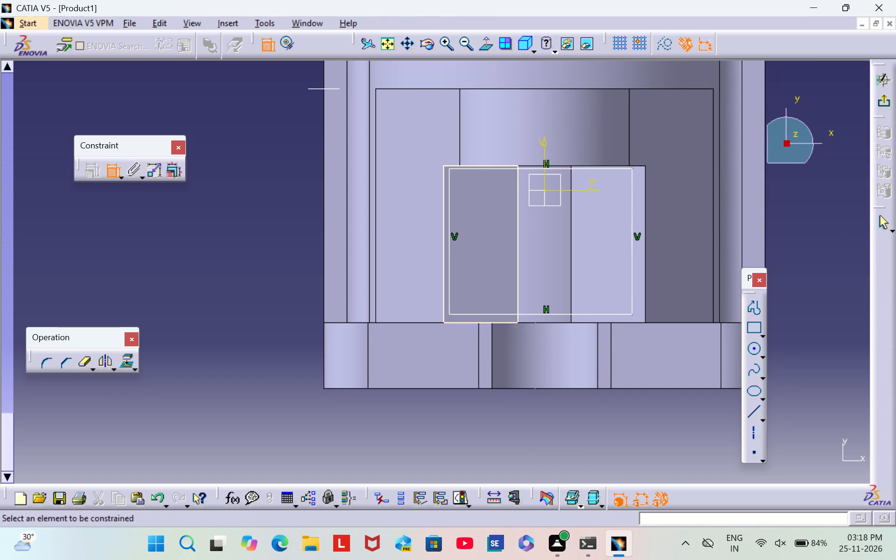
pyautogui.click(449, 232)
pyautogui.click(442, 210)
pyautogui.rightClick(425, 134)
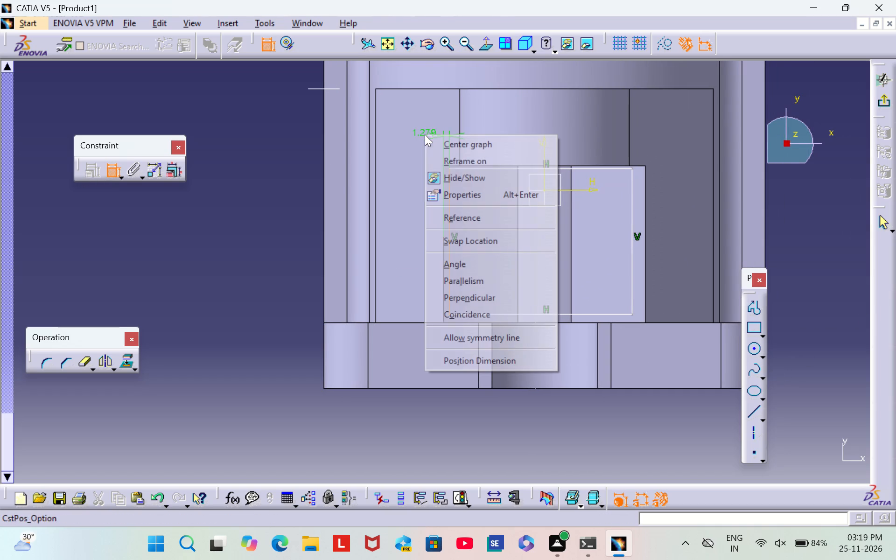
pyautogui.click(486, 315)
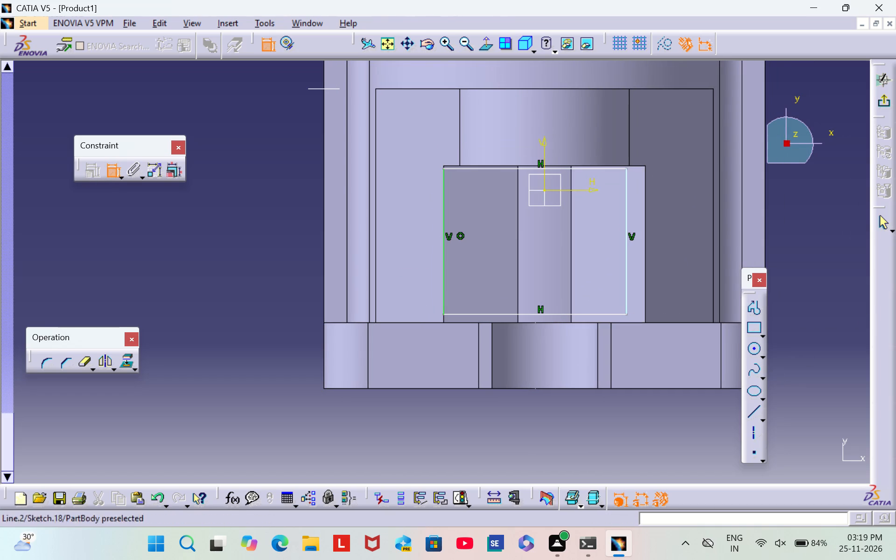
pyautogui.click(627, 214)
pyautogui.click(644, 201)
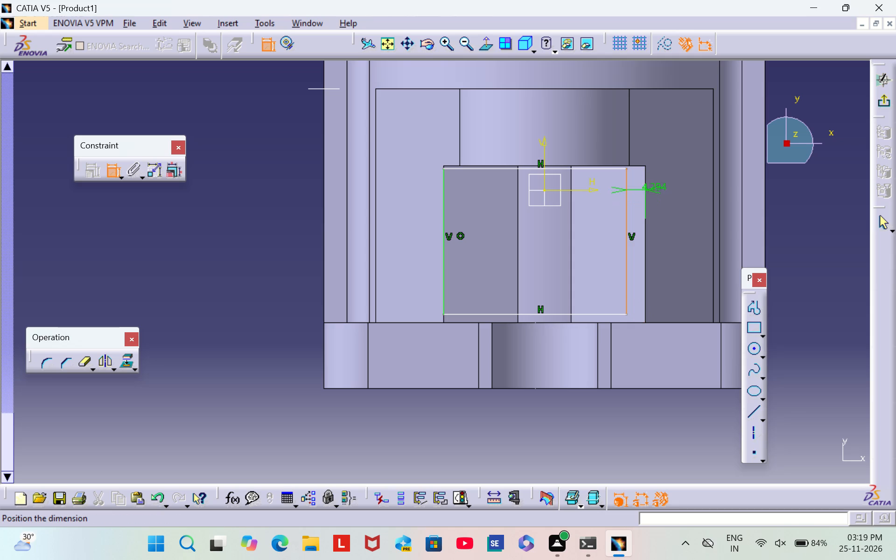
pyautogui.rightClick(668, 173)
pyautogui.click(717, 350)
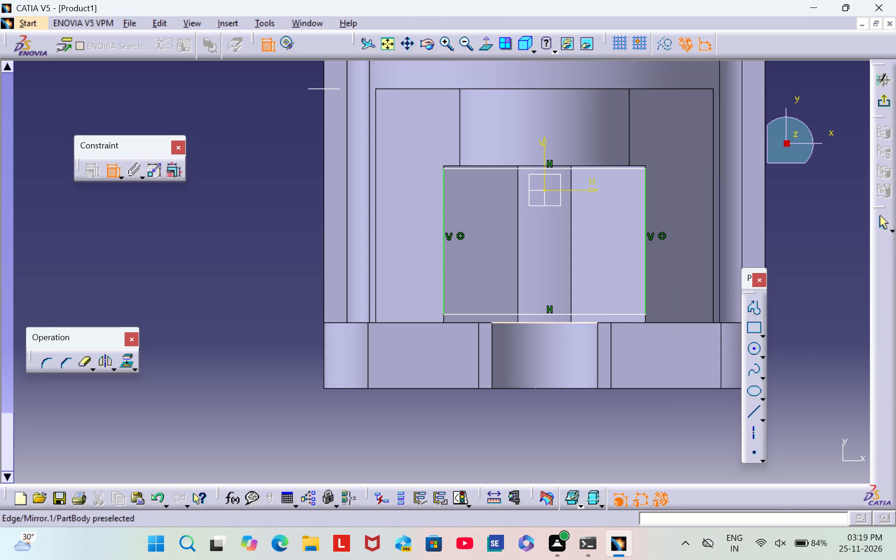
# Make the rectangle's two horizontal sides coincident with the web edges at the end plate and the holed support, and exit the sketch.
pyautogui.click(563, 313)
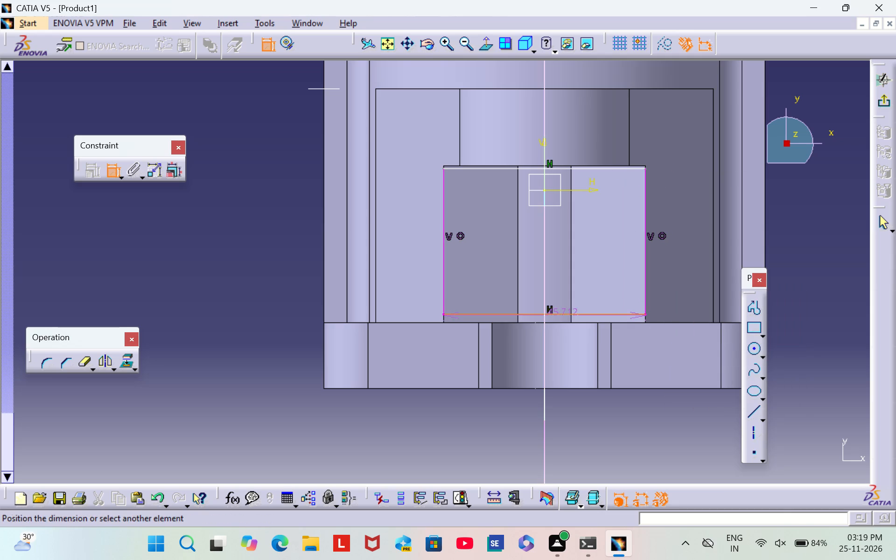
pyautogui.click(553, 322)
pyautogui.rightClick(578, 280)
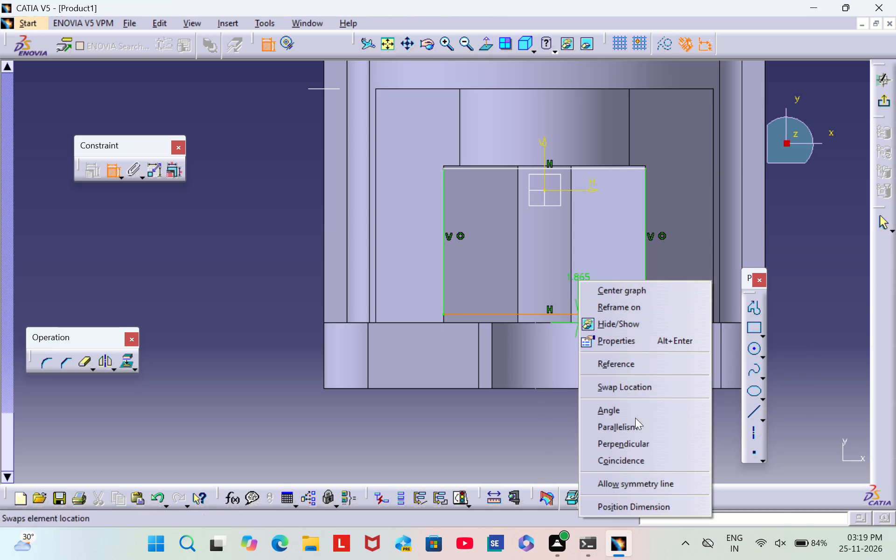
pyautogui.click(639, 468)
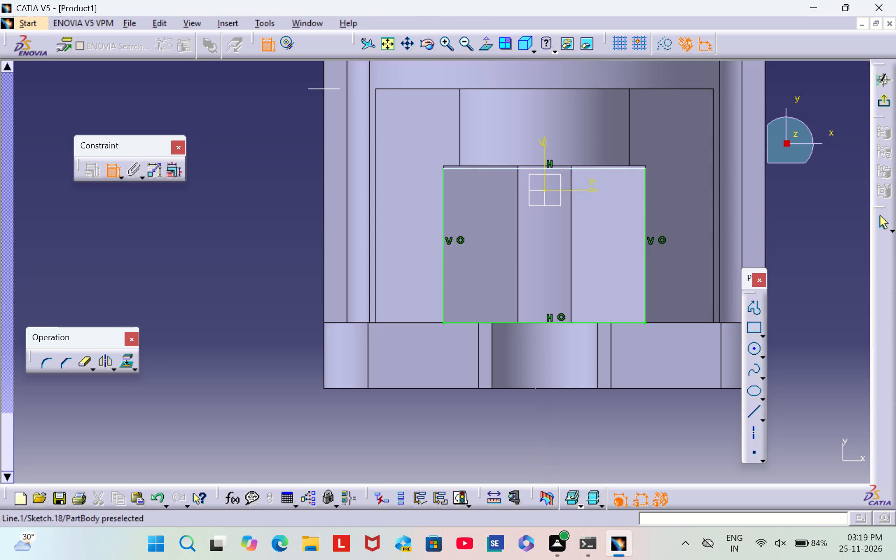
pyautogui.click(489, 163)
pyautogui.click(481, 168)
pyautogui.rightClick(497, 129)
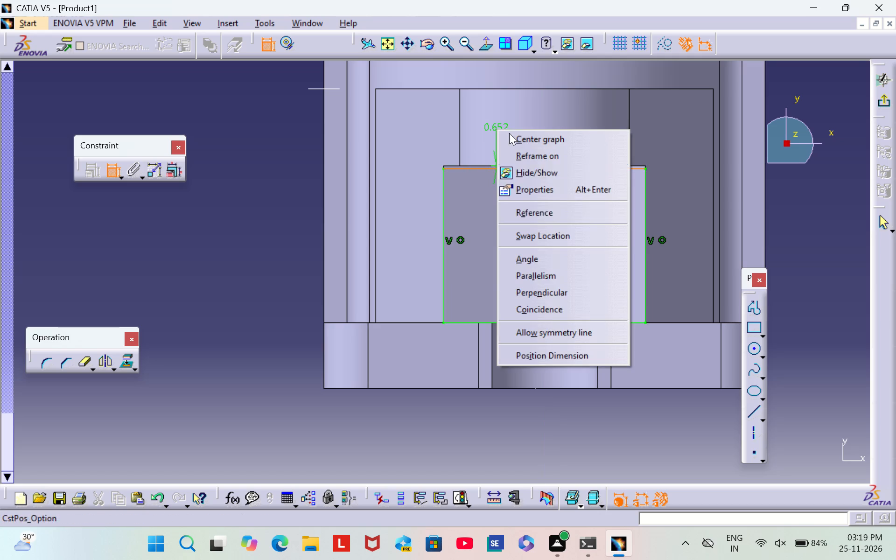
pyautogui.click(567, 308)
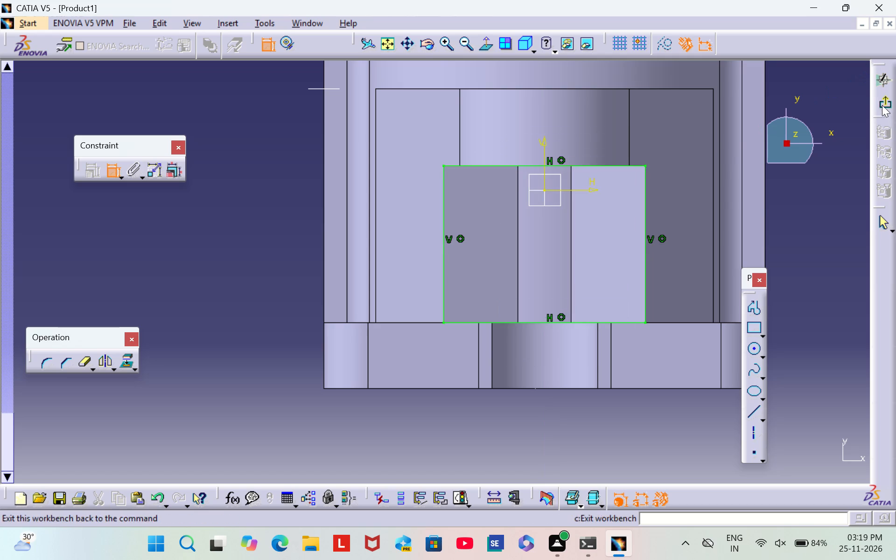
pyautogui.click(882, 103)
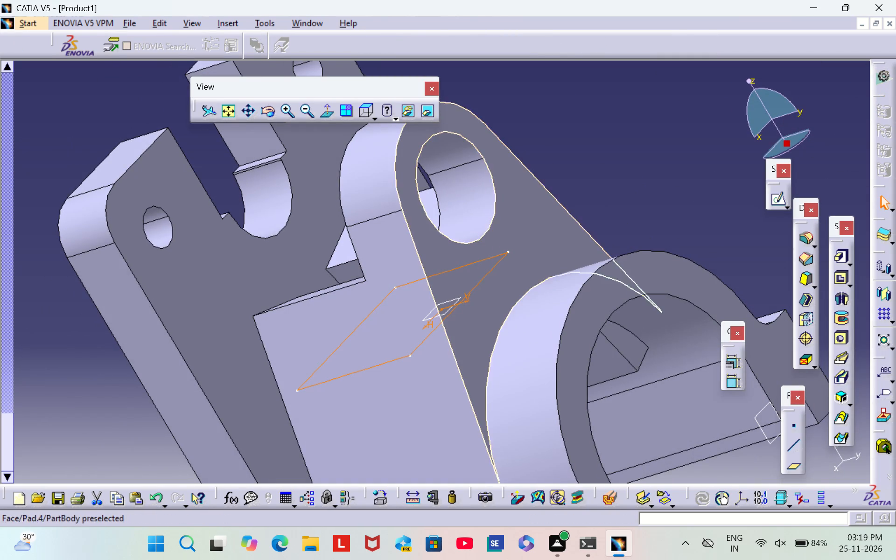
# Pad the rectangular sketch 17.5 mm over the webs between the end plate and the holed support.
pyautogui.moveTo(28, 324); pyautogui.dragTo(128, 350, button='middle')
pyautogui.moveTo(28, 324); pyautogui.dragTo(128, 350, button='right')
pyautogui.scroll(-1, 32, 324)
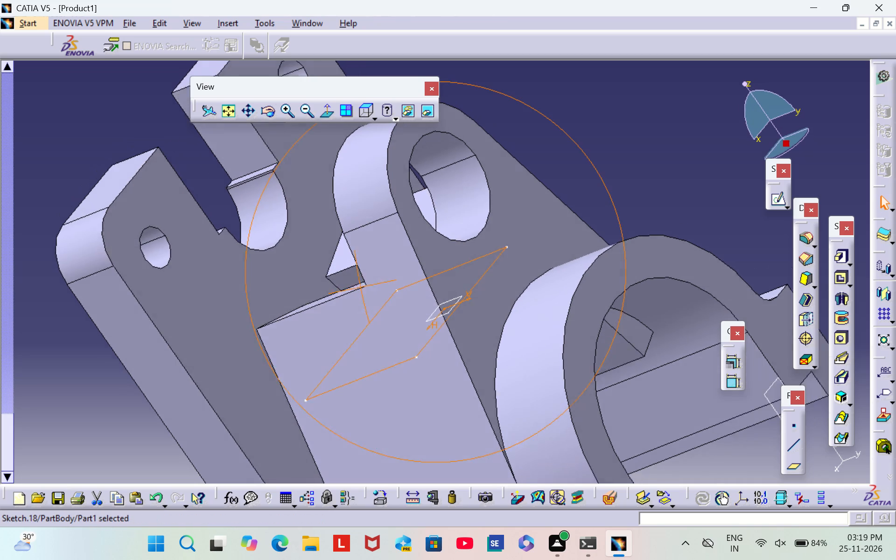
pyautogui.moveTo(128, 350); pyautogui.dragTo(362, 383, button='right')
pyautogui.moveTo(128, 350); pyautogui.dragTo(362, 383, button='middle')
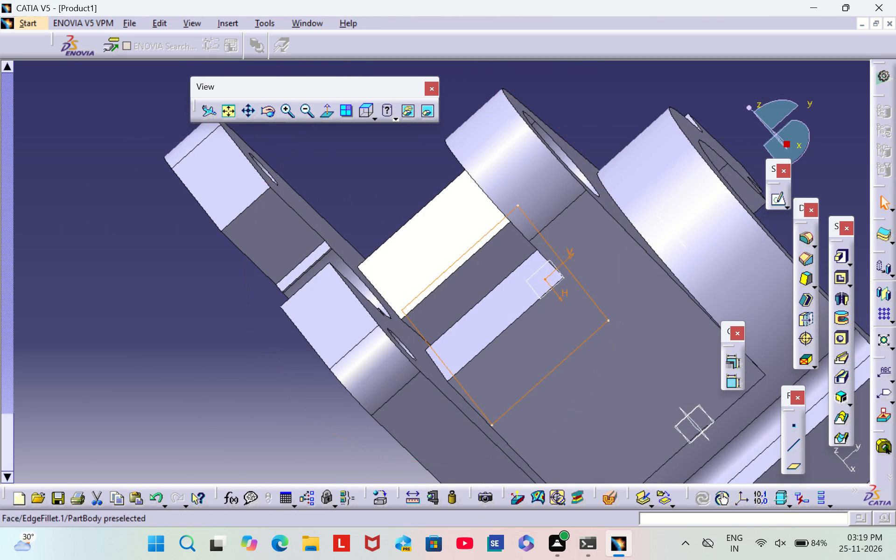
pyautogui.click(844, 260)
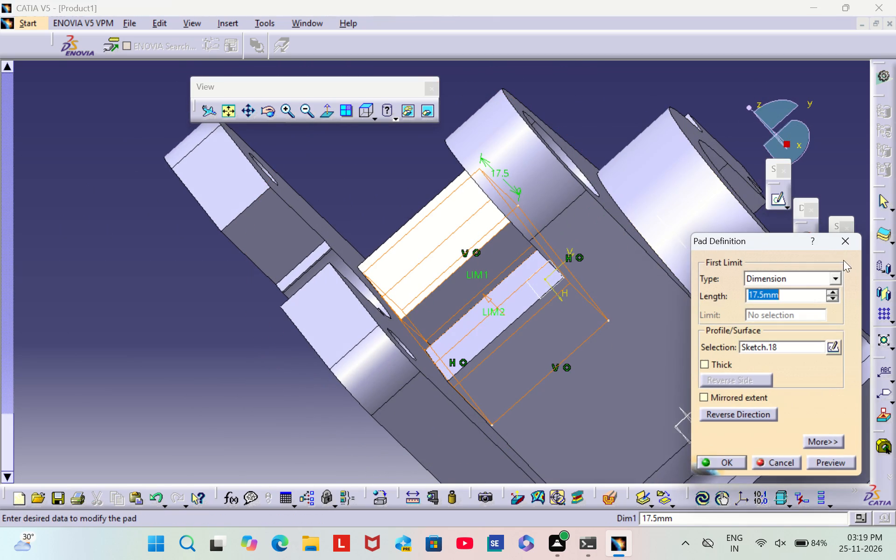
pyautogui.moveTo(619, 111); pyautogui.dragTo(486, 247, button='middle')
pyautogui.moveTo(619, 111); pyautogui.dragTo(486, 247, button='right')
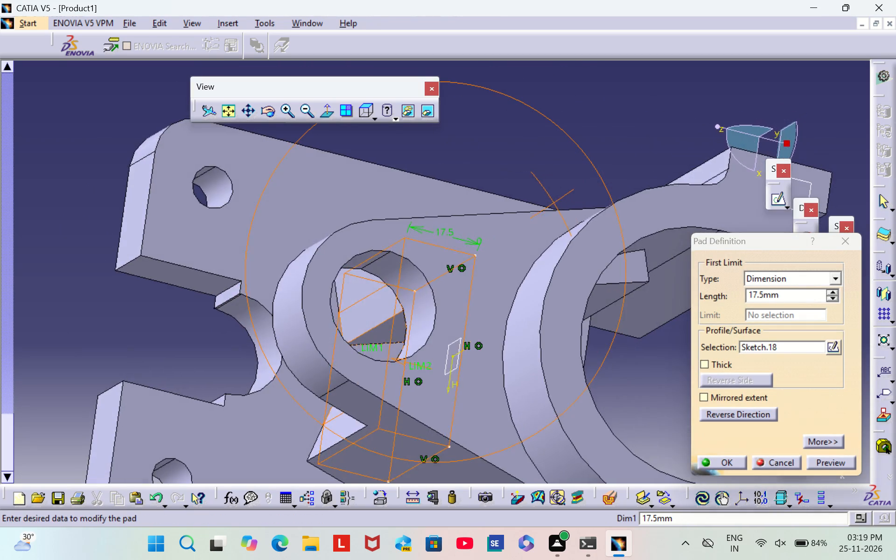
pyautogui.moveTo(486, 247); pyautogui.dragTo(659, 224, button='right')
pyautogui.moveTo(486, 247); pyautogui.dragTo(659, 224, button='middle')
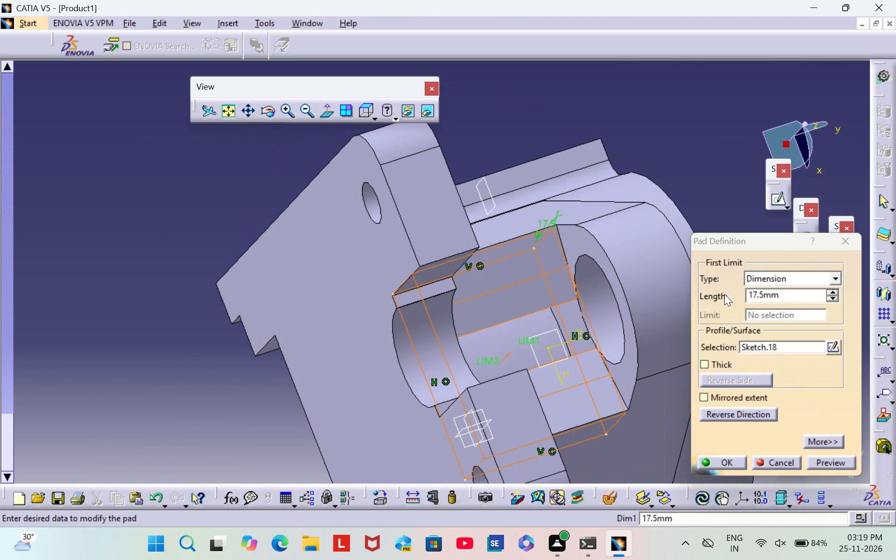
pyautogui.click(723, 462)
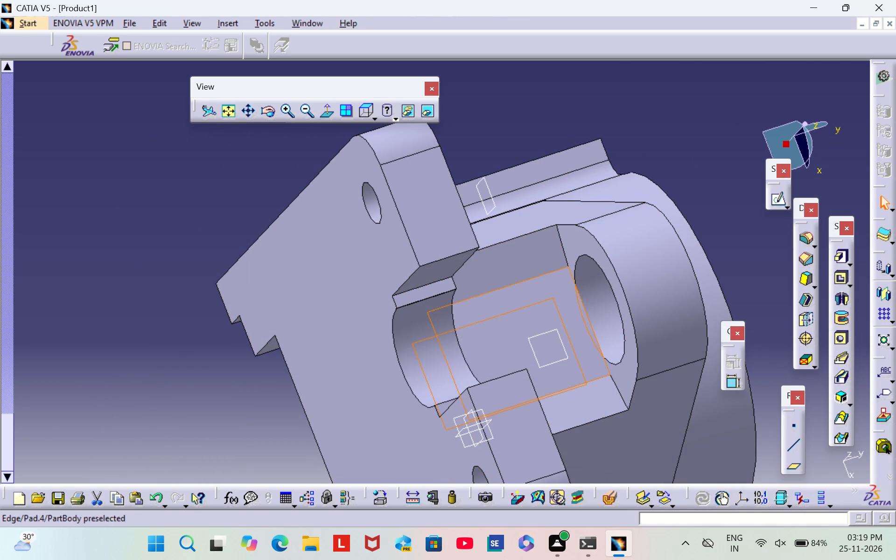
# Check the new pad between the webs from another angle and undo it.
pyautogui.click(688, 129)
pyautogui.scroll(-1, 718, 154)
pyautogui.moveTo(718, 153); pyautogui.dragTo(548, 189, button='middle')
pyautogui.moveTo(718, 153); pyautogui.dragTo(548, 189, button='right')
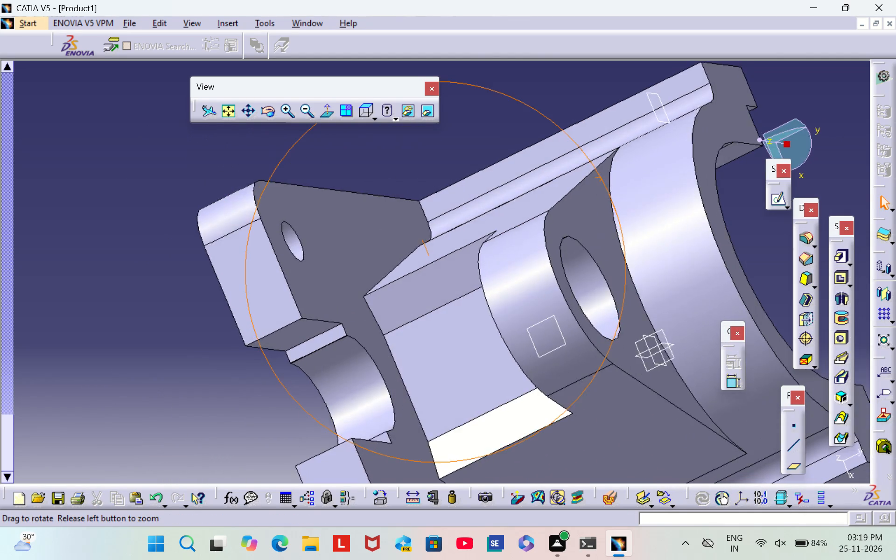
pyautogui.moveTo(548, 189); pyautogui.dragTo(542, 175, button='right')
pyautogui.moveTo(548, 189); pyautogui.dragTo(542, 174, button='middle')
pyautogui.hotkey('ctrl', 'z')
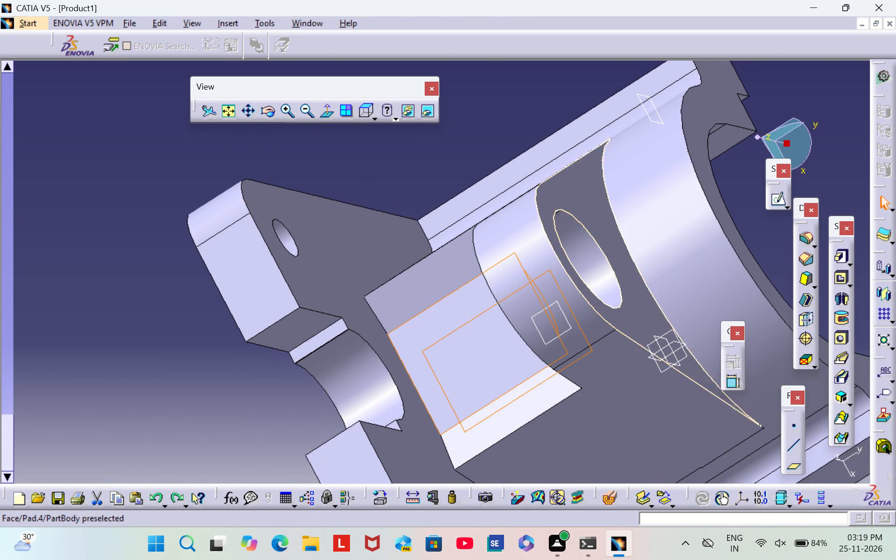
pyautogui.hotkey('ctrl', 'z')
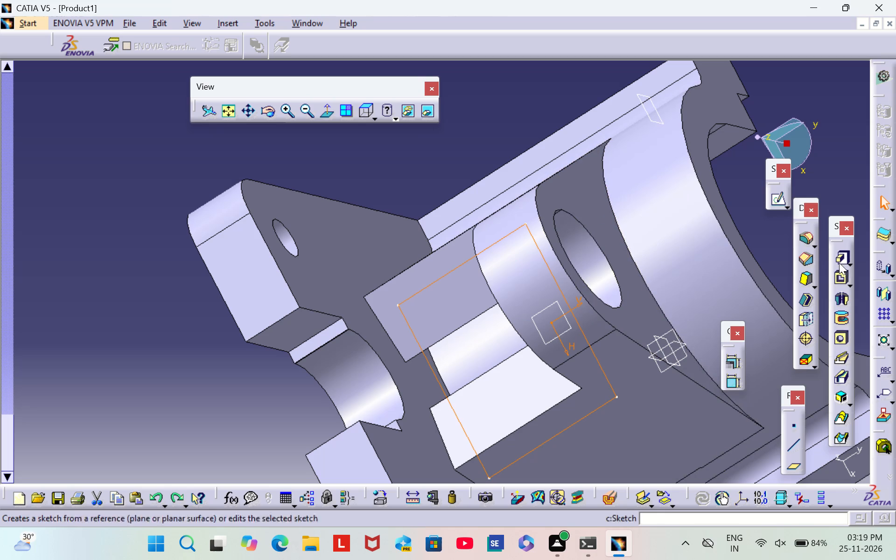
# Pad the rectangular sketch over the webs with a length of 25.5 mm.
pyautogui.click(839, 260)
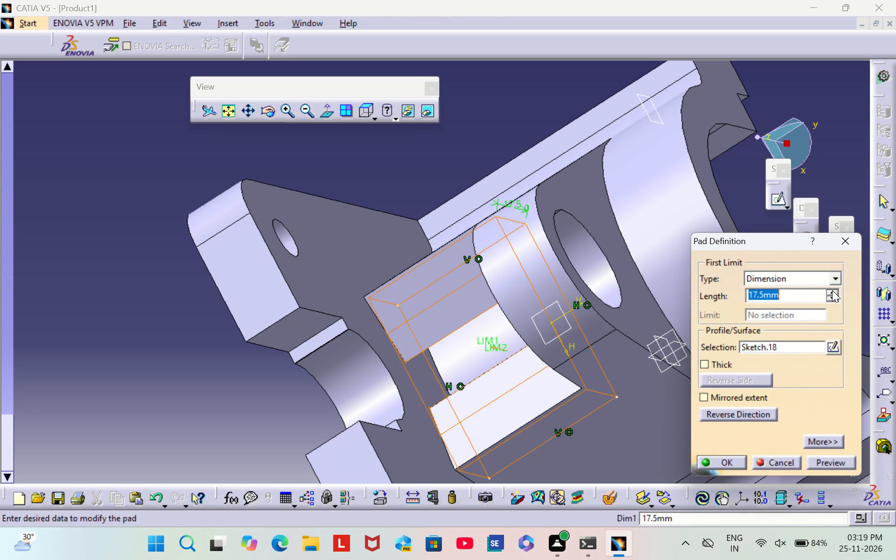
pyautogui.click(832, 290)
pyautogui.doubleClick(832, 290)
pyautogui.click(832, 290)
pyautogui.tripleClick(832, 290)
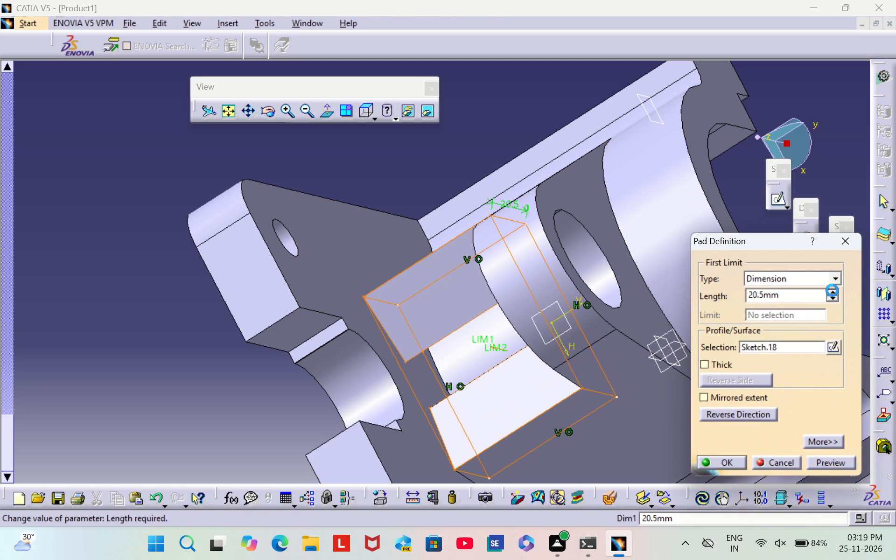
pyautogui.doubleClick(832, 290)
pyautogui.click(832, 290)
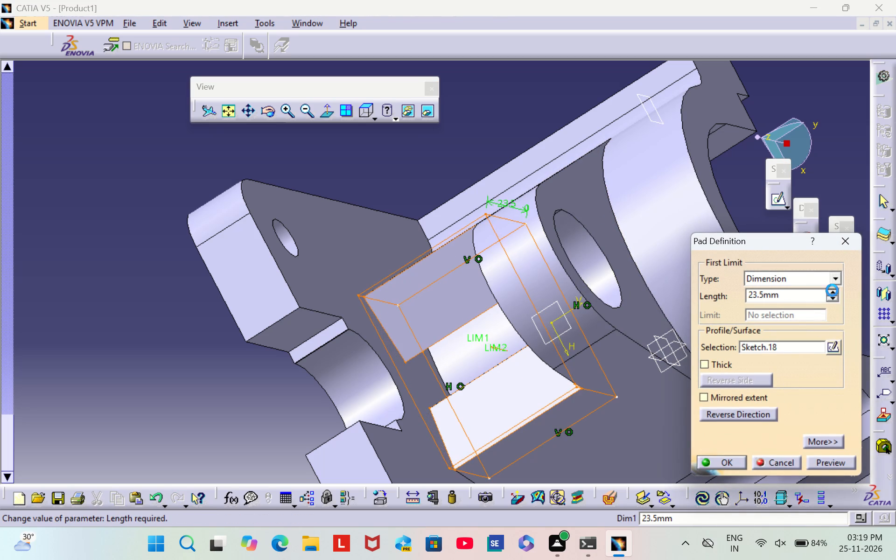
pyautogui.click(832, 290)
pyautogui.click(832, 290)
pyautogui.click(832, 290)
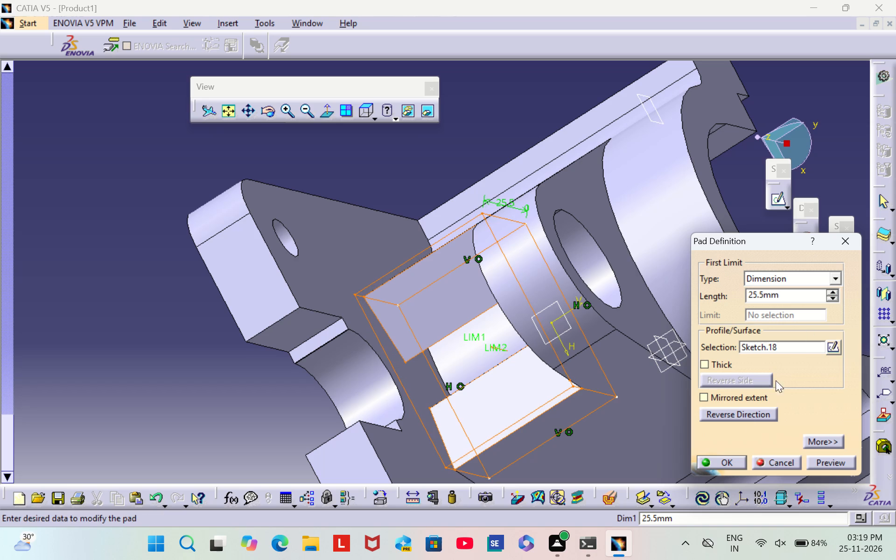
pyautogui.click(722, 462)
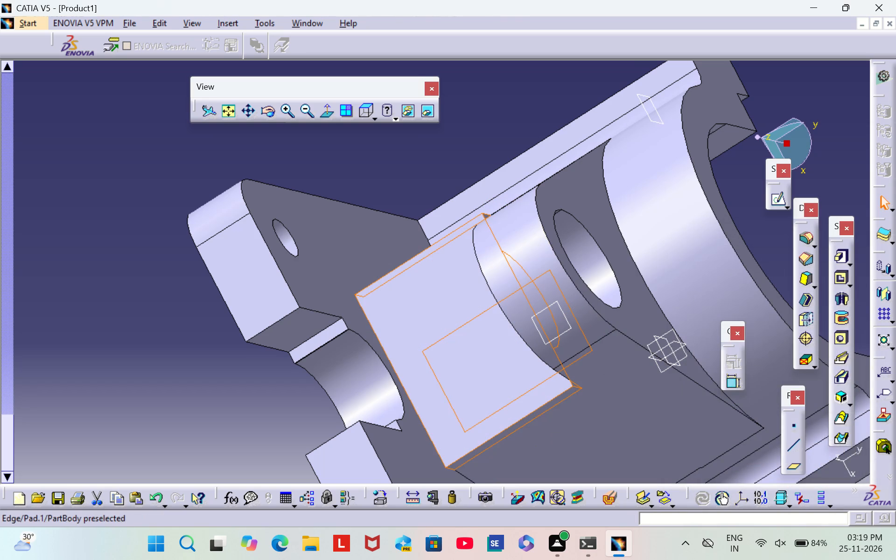
# Examine the pad's height and its fit against the end plate, webs and holed support from several angles.
pyautogui.click(518, 120)
pyautogui.moveTo(189, 418); pyautogui.dragTo(267, 213, button='middle')
pyautogui.scroll(-1, 189, 417)
pyautogui.moveTo(189, 414); pyautogui.dragTo(267, 213, button='right')
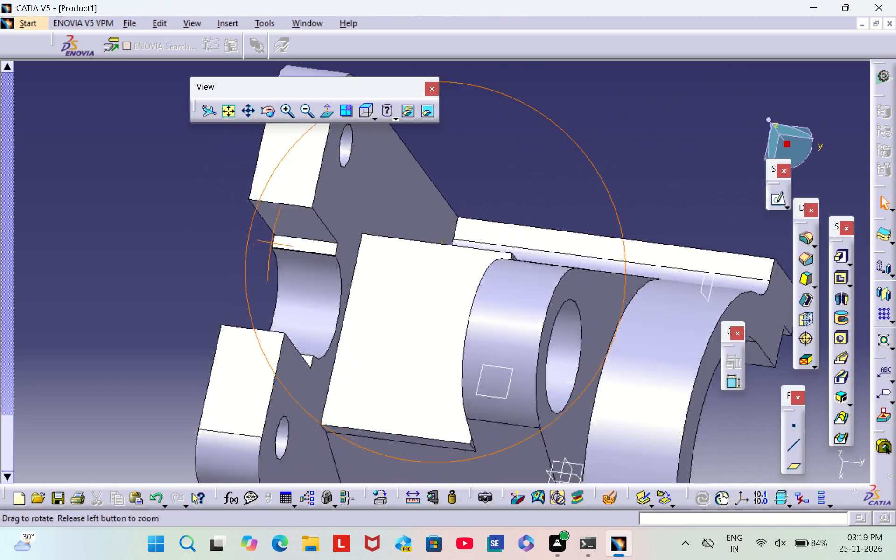
pyautogui.moveTo(267, 213); pyautogui.dragTo(324, 126, button='right')
pyautogui.moveTo(267, 213); pyautogui.dragTo(324, 126, button='middle')
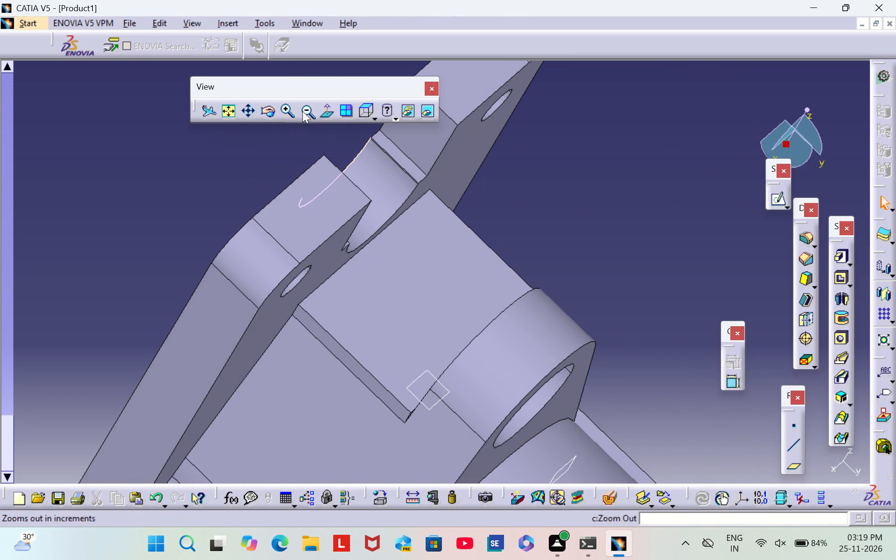
pyautogui.tripleClick(302, 110)
pyautogui.click(302, 110)
pyautogui.moveTo(630, 271); pyautogui.dragTo(627, 135, button='middle')
pyautogui.moveTo(630, 269); pyautogui.dragTo(627, 135, button='right')
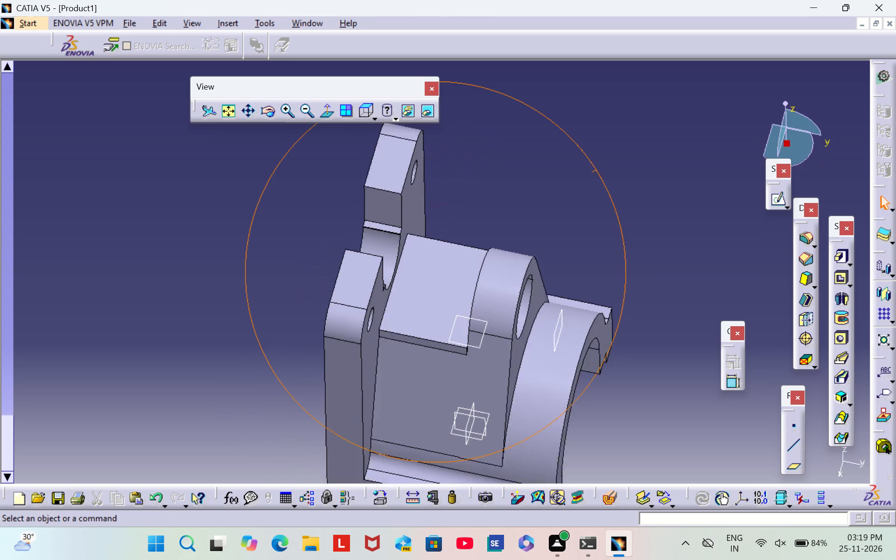
pyautogui.moveTo(627, 135); pyautogui.dragTo(627, 132, button='right')
pyautogui.moveTo(627, 135); pyautogui.dragTo(627, 132, button='middle')
pyautogui.moveTo(215, 447); pyautogui.dragTo(292, 236, button='middle')
pyautogui.scroll(-1, 215, 446)
pyautogui.moveTo(215, 444); pyautogui.dragTo(292, 236, button='right')
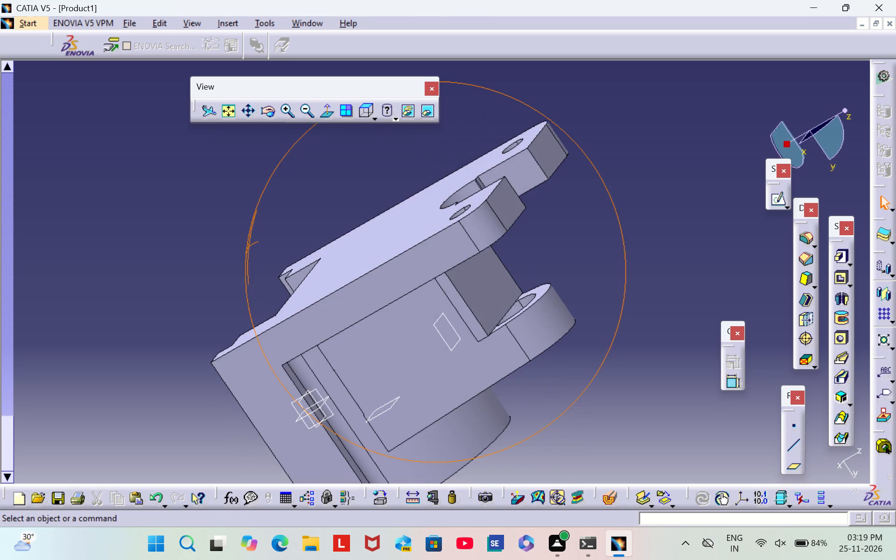
pyautogui.moveTo(292, 236); pyautogui.dragTo(238, 268, button='middle')
pyautogui.moveTo(292, 236); pyautogui.dragTo(238, 269, button='right')
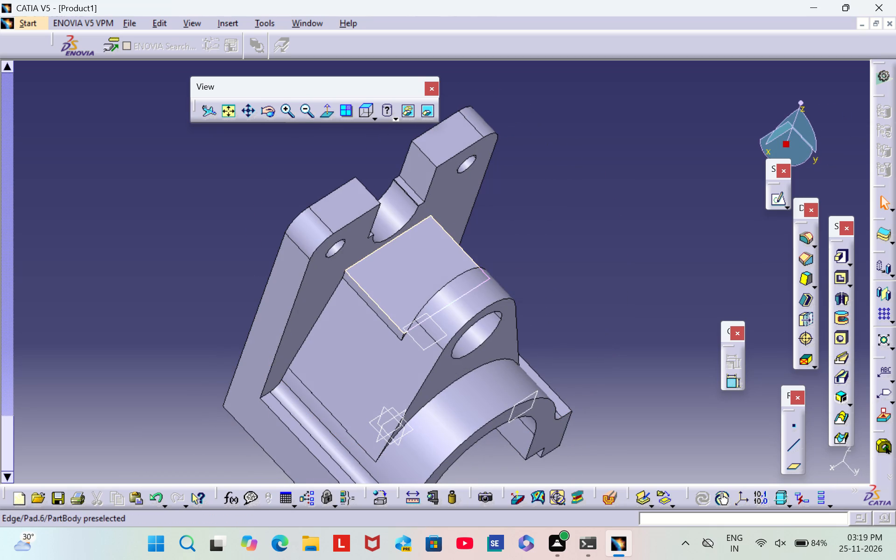
# Set the length of the rectangular pad over the webs to 20.5 mm.
pyautogui.click(392, 267)
pyautogui.doubleClick(393, 267)
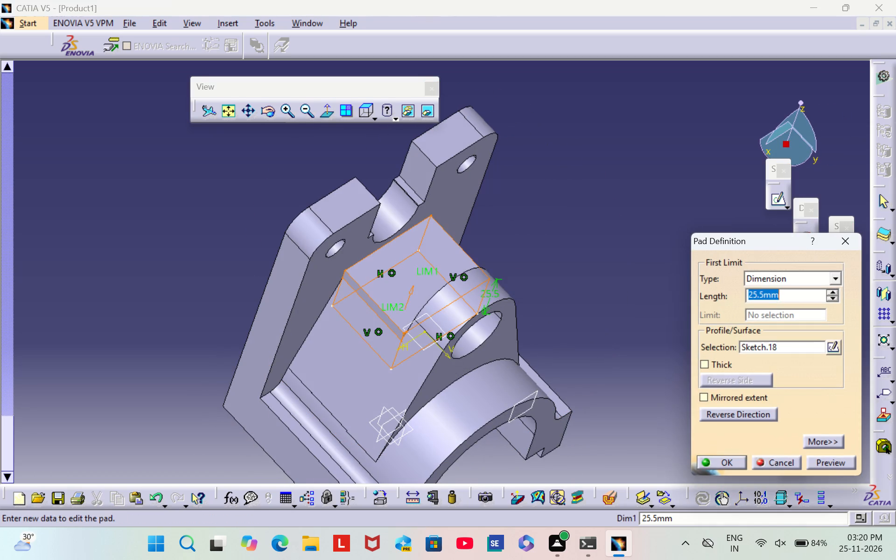
pyautogui.click(832, 295)
pyautogui.click(832, 295)
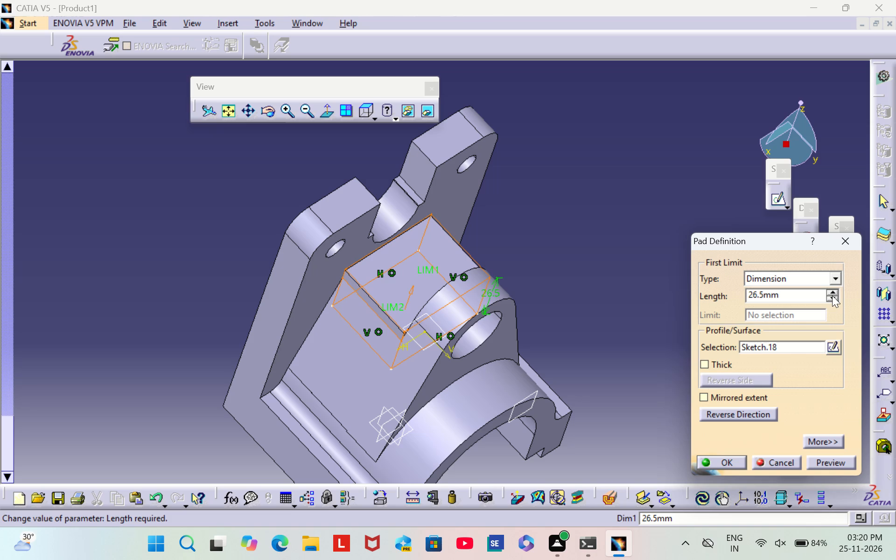
pyautogui.doubleClick(832, 295)
pyautogui.click(832, 295)
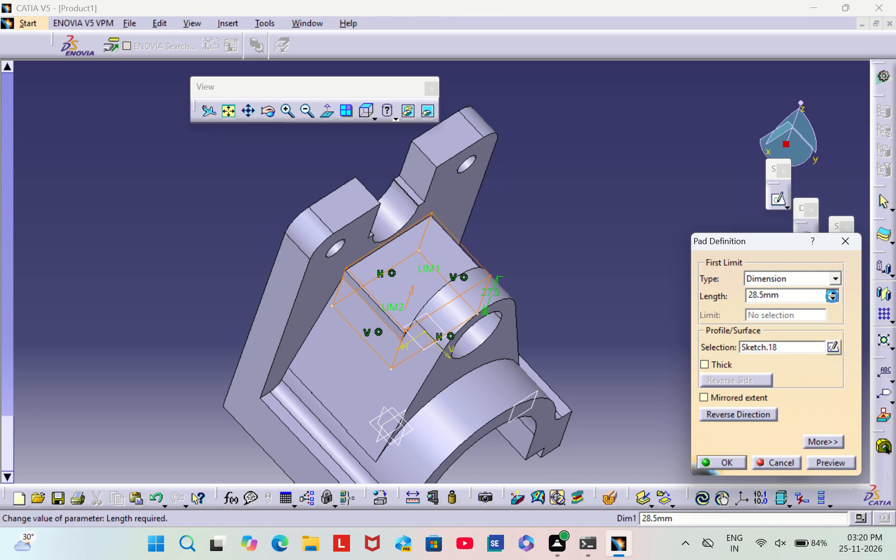
pyautogui.click(830, 301)
pyautogui.doubleClick(830, 301)
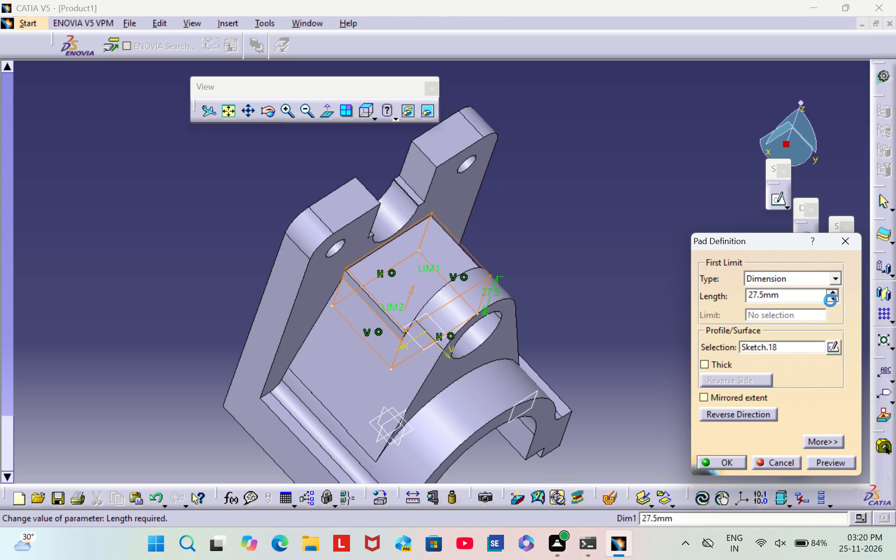
pyautogui.click(833, 300)
pyautogui.doubleClick(833, 300)
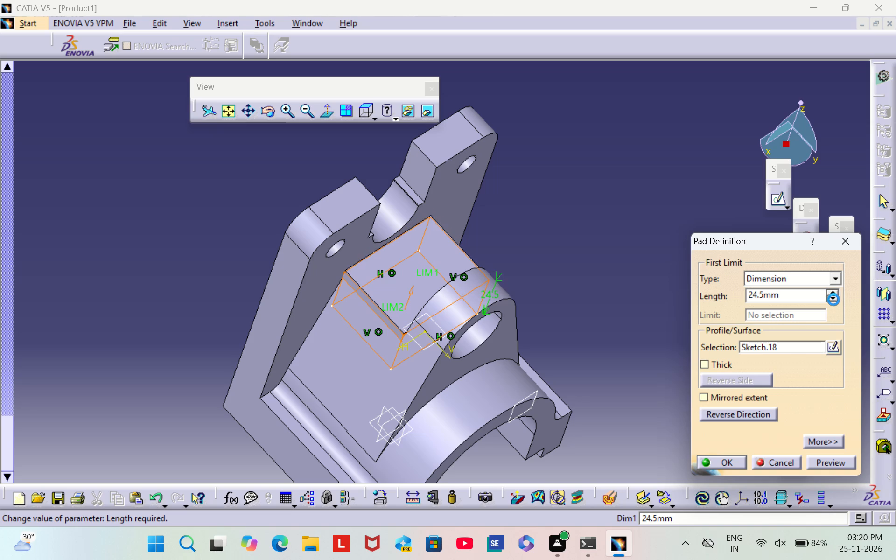
pyautogui.click(833, 300)
pyautogui.doubleClick(833, 300)
pyautogui.click(833, 300)
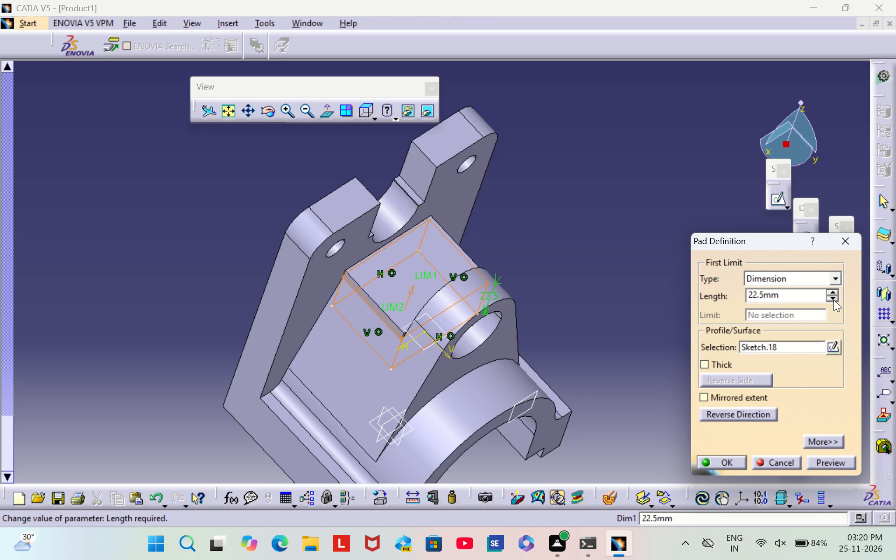
pyautogui.click(833, 300)
pyautogui.click(833, 300)
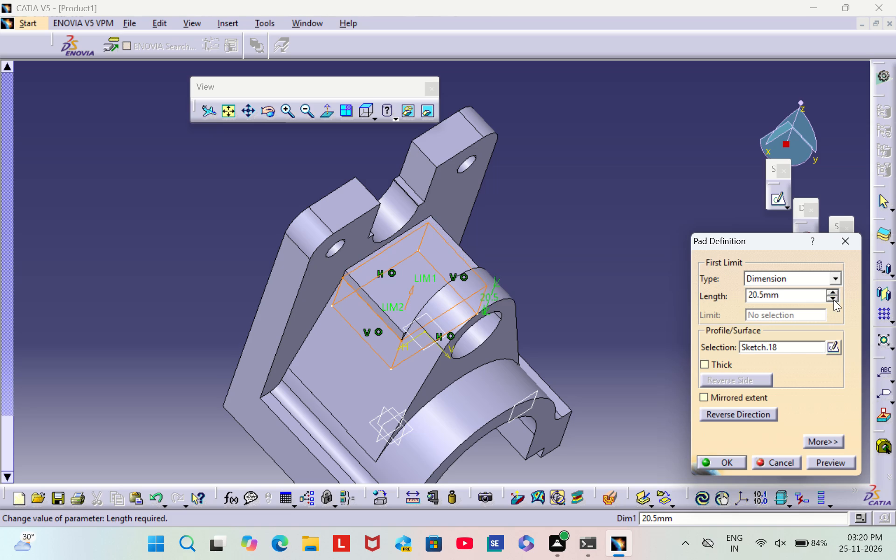
pyautogui.click(723, 463)
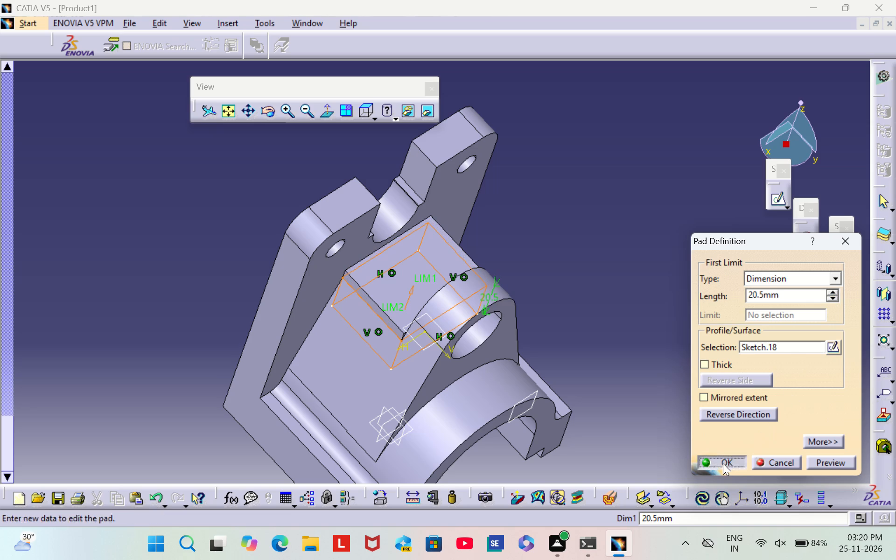
pyautogui.click(624, 238)
# Sketch a circle of about 8.8 mm radius on the pad's top face, centred on the vertical sketch axis.
pyautogui.moveTo(619, 225); pyautogui.dragTo(490, 297, button='middle')
pyautogui.moveTo(619, 225); pyautogui.dragTo(490, 297, button='right')
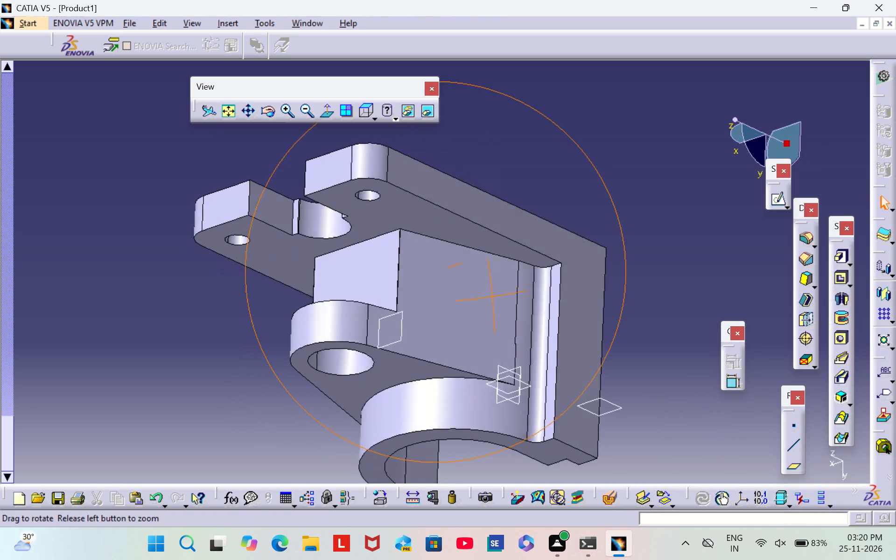
pyautogui.moveTo(490, 297); pyautogui.dragTo(572, 246, button='right')
pyautogui.moveTo(490, 297); pyautogui.dragTo(583, 243, button='middle')
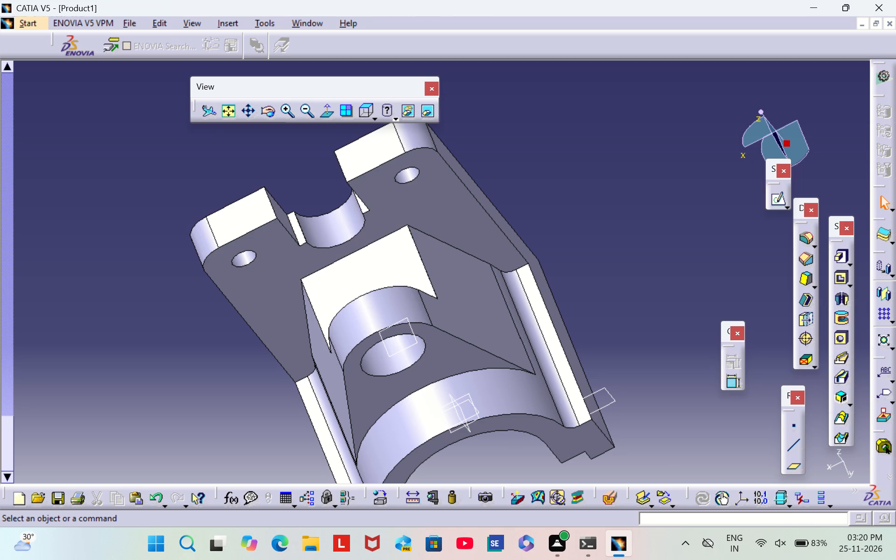
pyautogui.scroll(-1, 183, 467)
pyautogui.moveTo(191, 448); pyautogui.dragTo(471, 275, button='middle')
pyautogui.moveTo(194, 446); pyautogui.dragTo(471, 275, button='right')
pyautogui.moveTo(610, 225); pyautogui.dragTo(598, 373, button='middle')
pyautogui.scroll(-1, 611, 226)
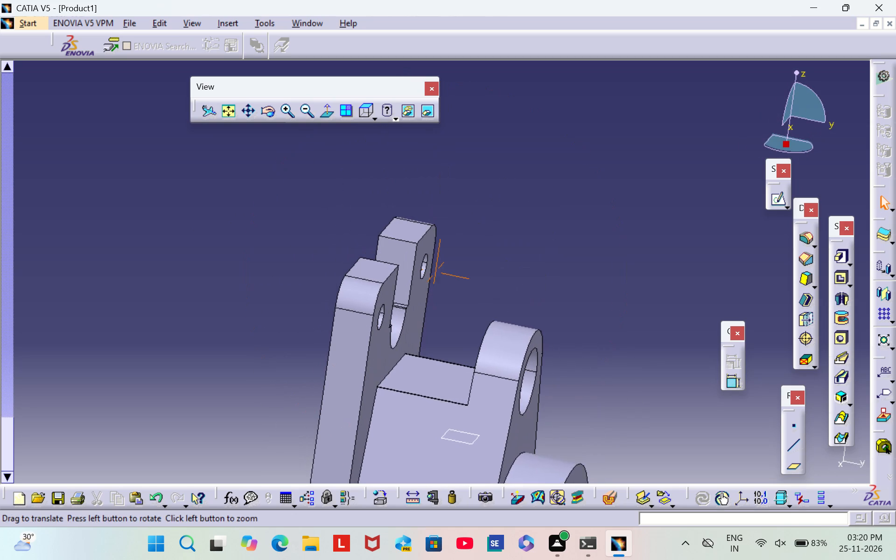
pyautogui.moveTo(598, 373); pyautogui.dragTo(598, 376, button='middle')
pyautogui.click(442, 382)
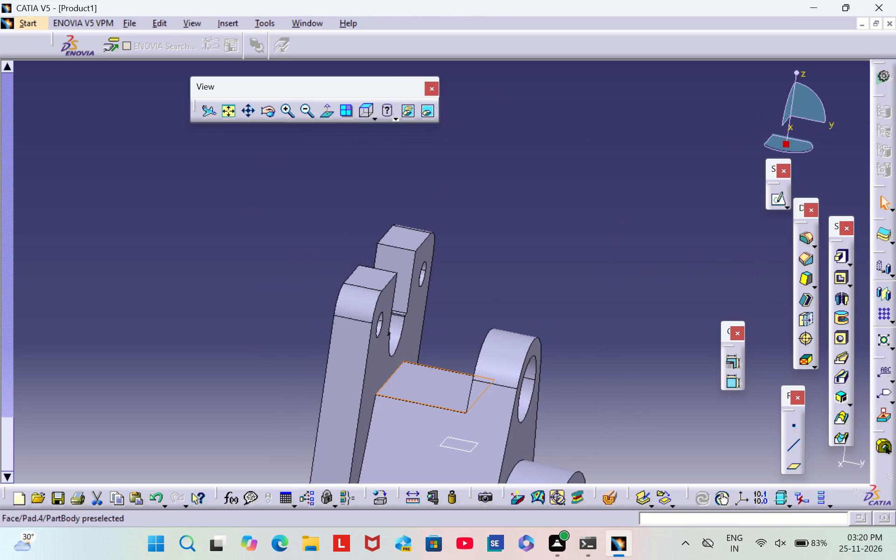
pyautogui.click(779, 198)
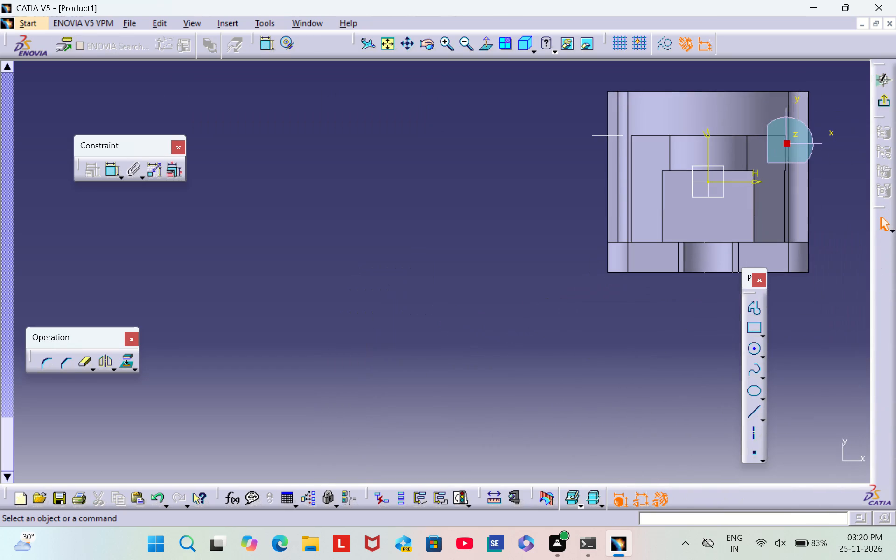
pyautogui.moveTo(633, 449); pyautogui.dragTo(550, 504, button='middle')
pyautogui.click(749, 351)
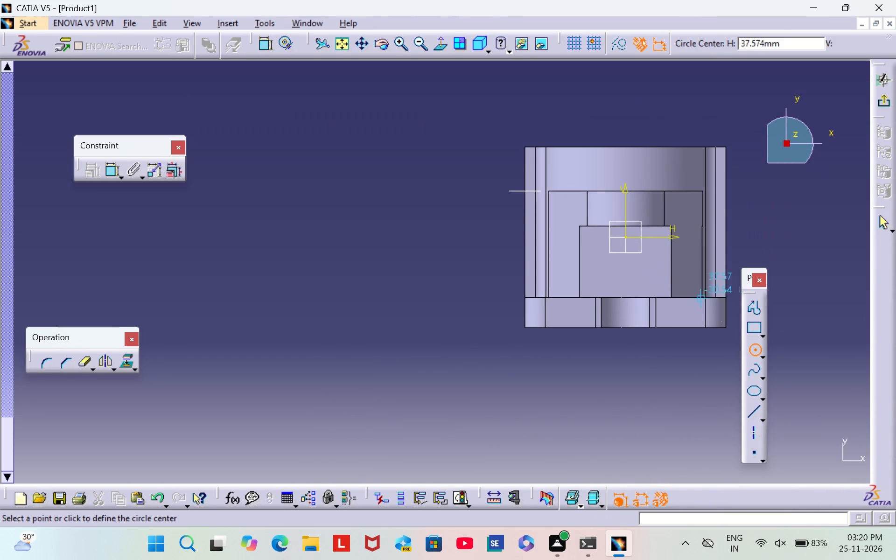
pyautogui.click(626, 270)
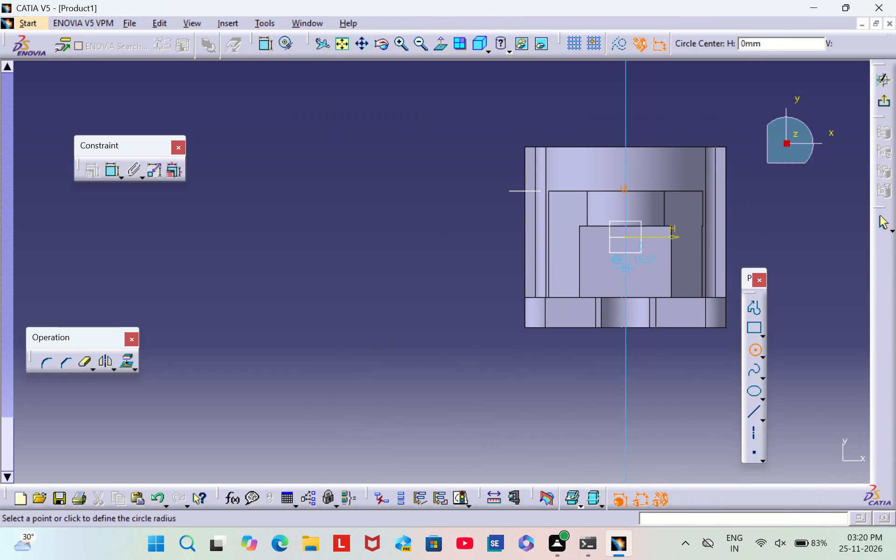
pyautogui.click(641, 261)
# Dimension the circle's radius and set it to 5 mm.
pyautogui.click(111, 171)
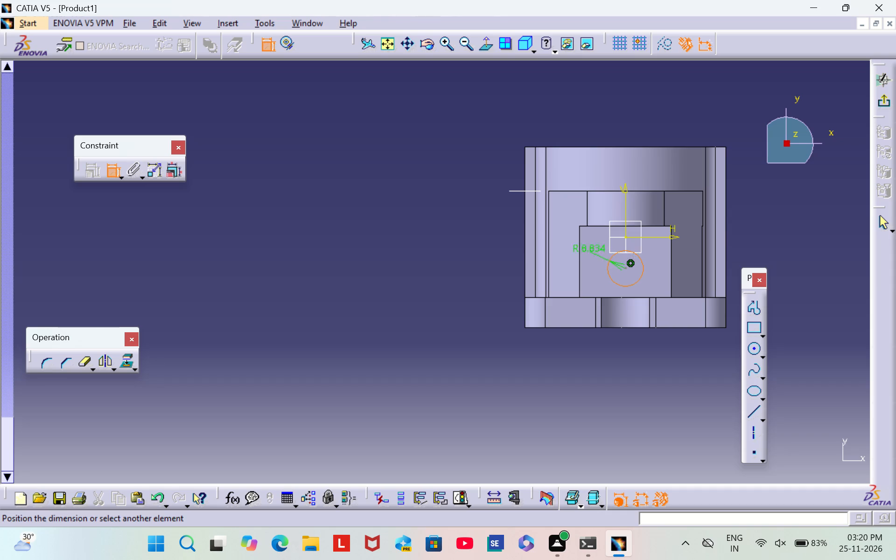
pyautogui.click(586, 246)
pyautogui.doubleClick(591, 244)
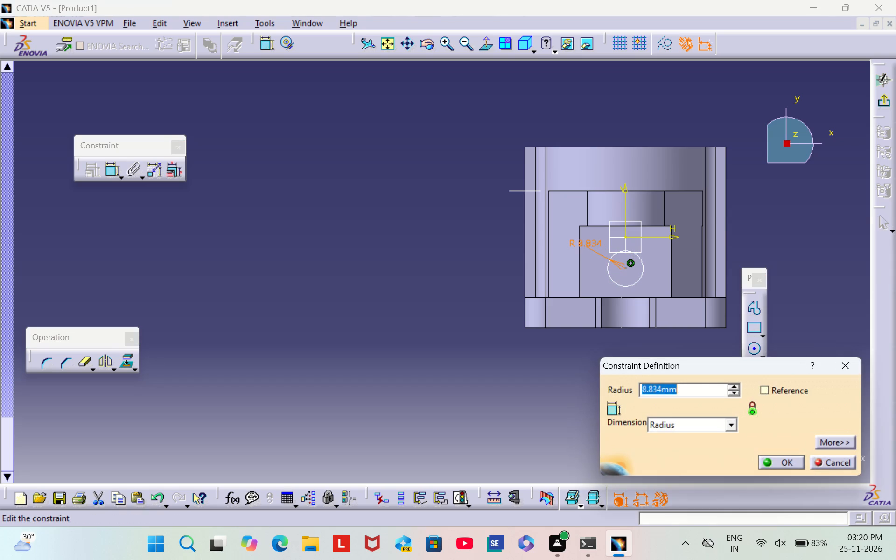
pyautogui.press('BackSpace')
pyautogui.press('5')
pyautogui.press('Return')
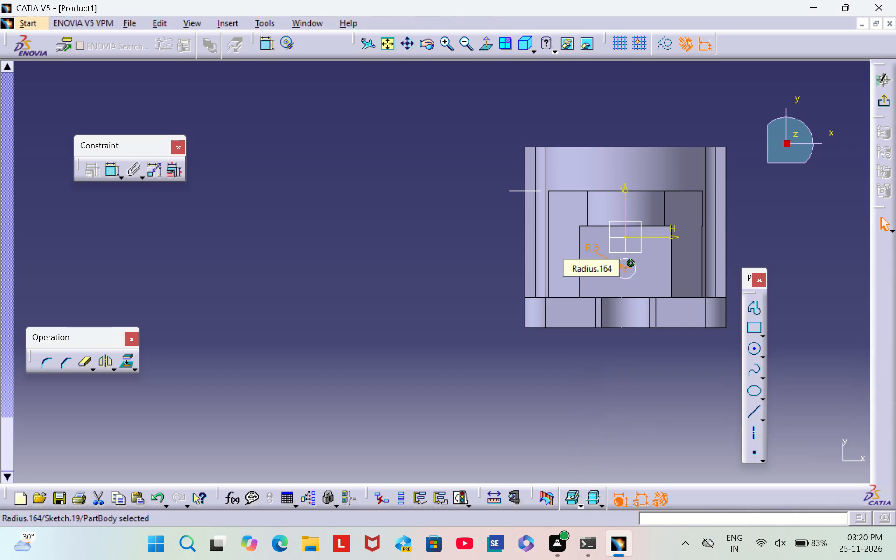
# Constrain the circle's centre to 25 mm from the end plate's inner face edge and finish the sketch.
pyautogui.click(604, 84)
pyautogui.tripleClick(449, 53)
pyautogui.tripleClick(449, 53)
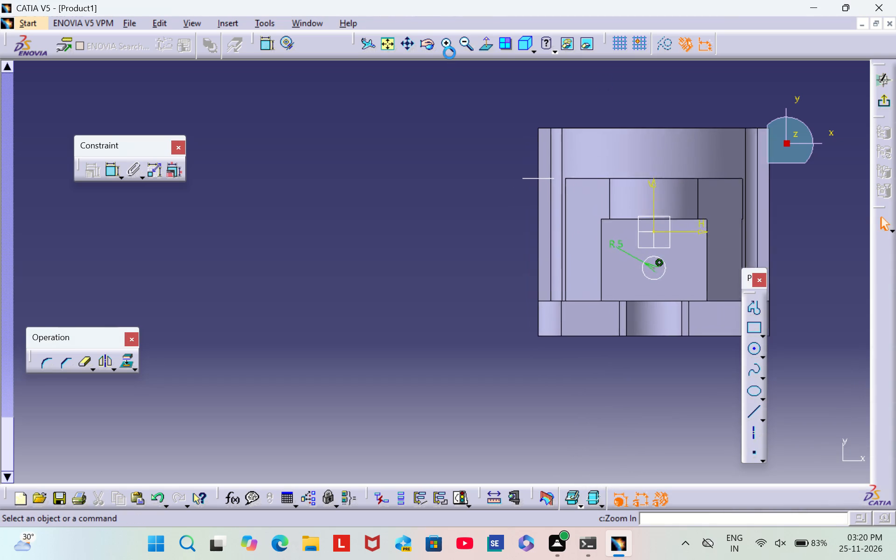
pyautogui.moveTo(684, 469); pyautogui.dragTo(410, 557, button='middle')
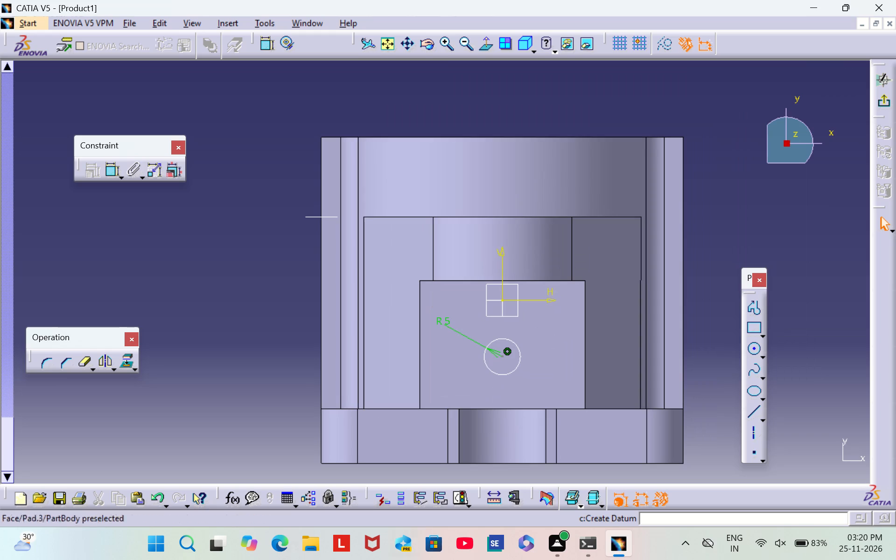
pyautogui.click(442, 47)
pyautogui.moveTo(667, 358); pyautogui.dragTo(667, 357, button='middle')
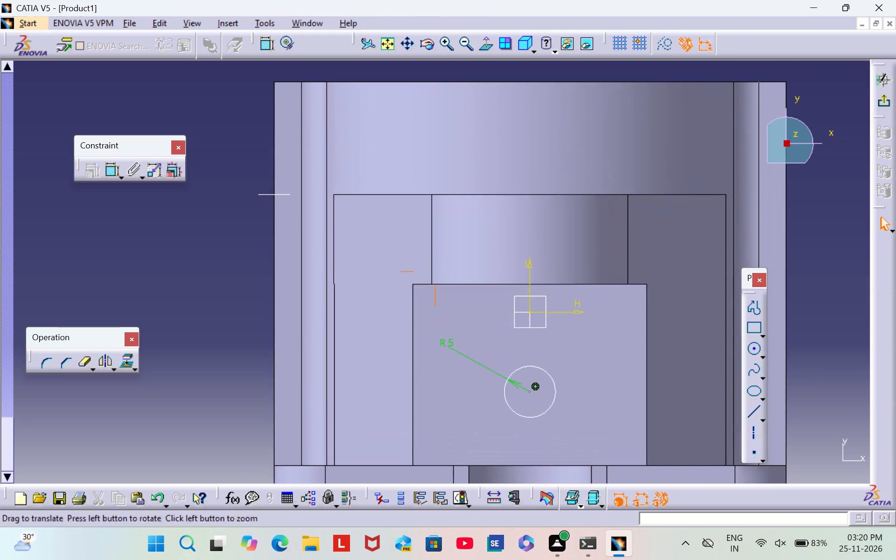
pyautogui.moveTo(667, 357); pyautogui.dragTo(617, 301, button='middle')
pyautogui.doubleClick(114, 168)
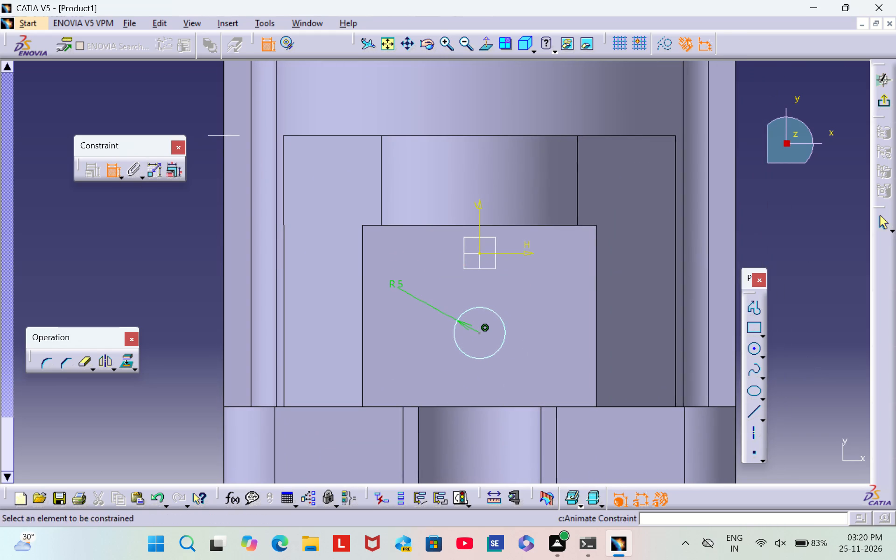
pyautogui.click(474, 406)
pyautogui.click(478, 333)
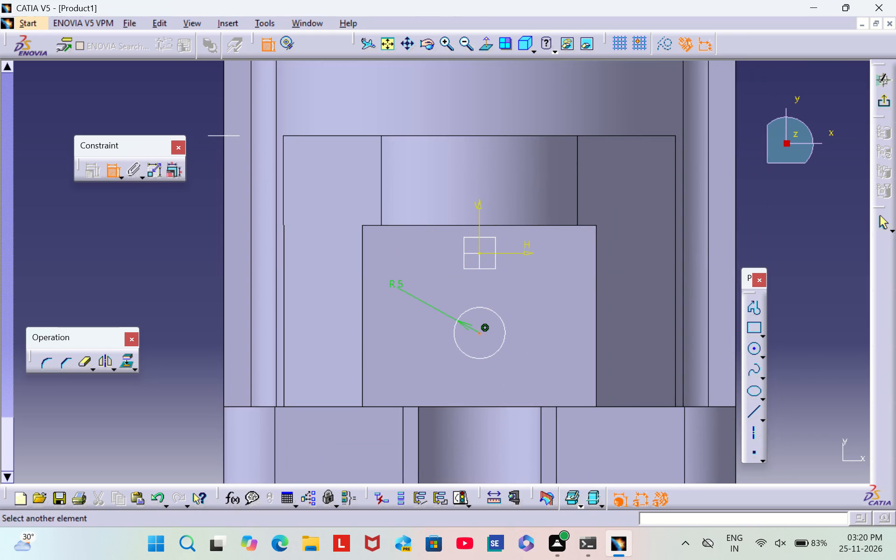
pyautogui.click(539, 373)
pyautogui.doubleClick(532, 371)
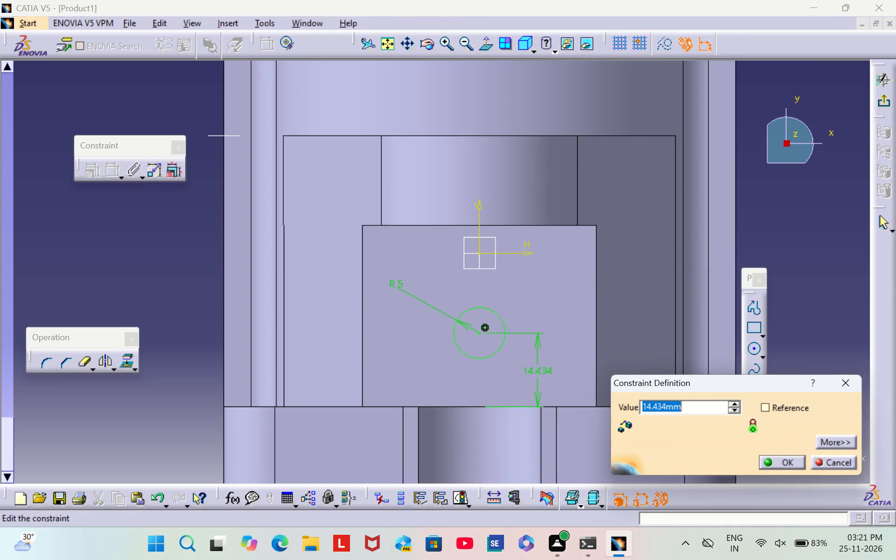
pyautogui.press('BackSpace')
pyautogui.write('25')
pyautogui.press('Return')
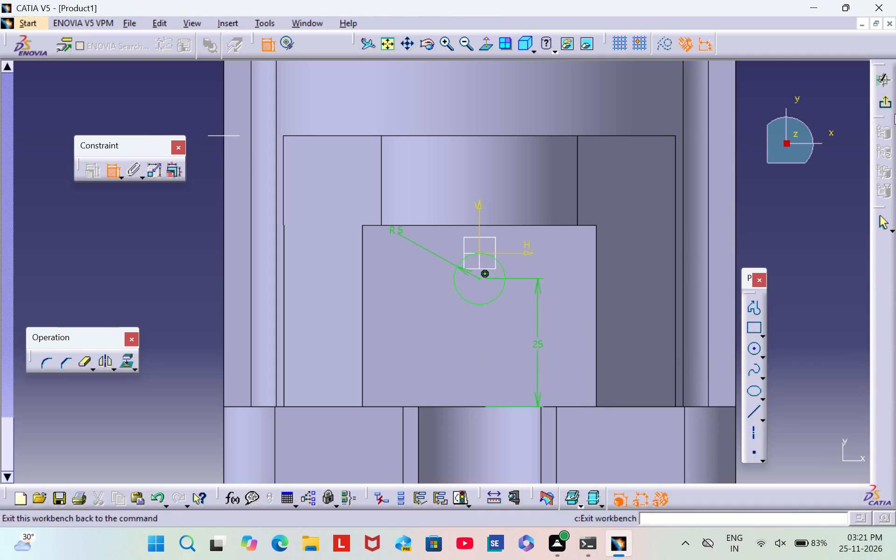
pyautogui.click(886, 103)
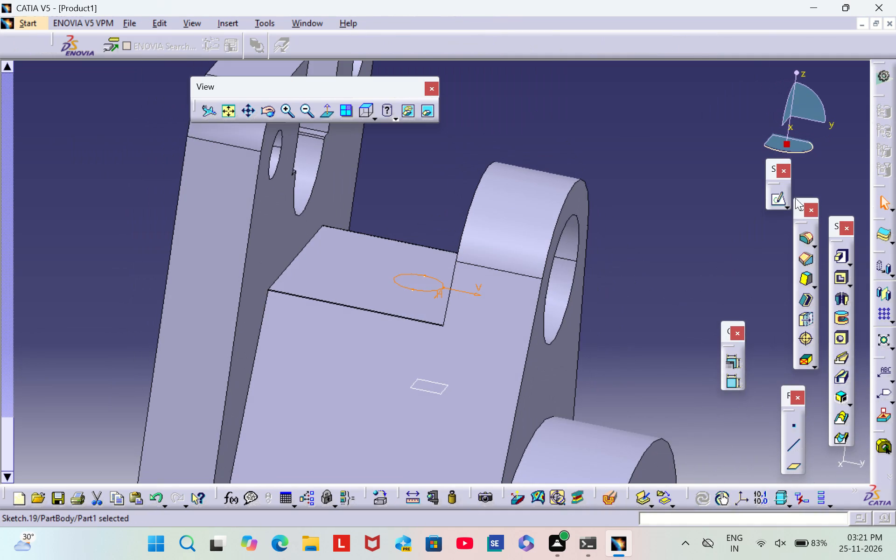
# Pocket the 5 mm radius circle through the pad with the depth type Up to last.
pyautogui.click(840, 277)
pyautogui.moveTo(680, 322); pyautogui.dragTo(666, 268, button='middle')
pyautogui.click(786, 276)
pyautogui.click(789, 308)
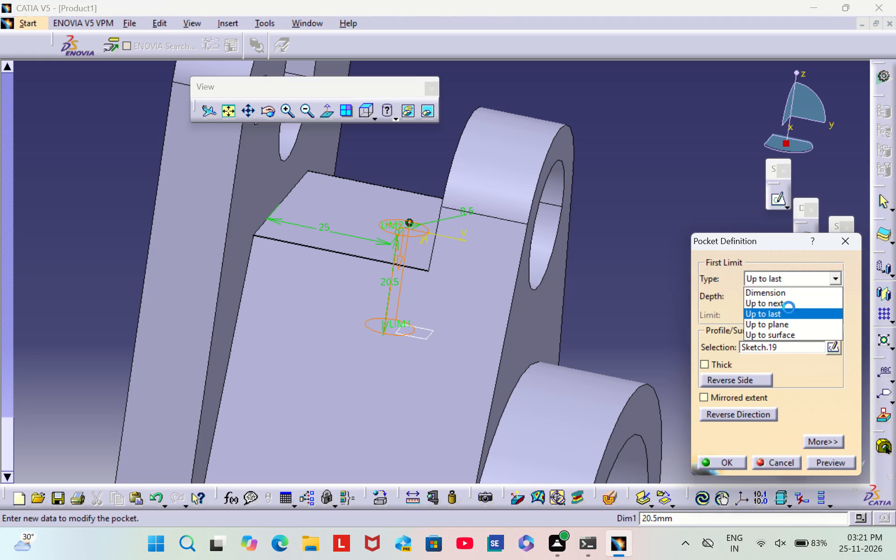
pyautogui.click(725, 461)
pyautogui.click(628, 206)
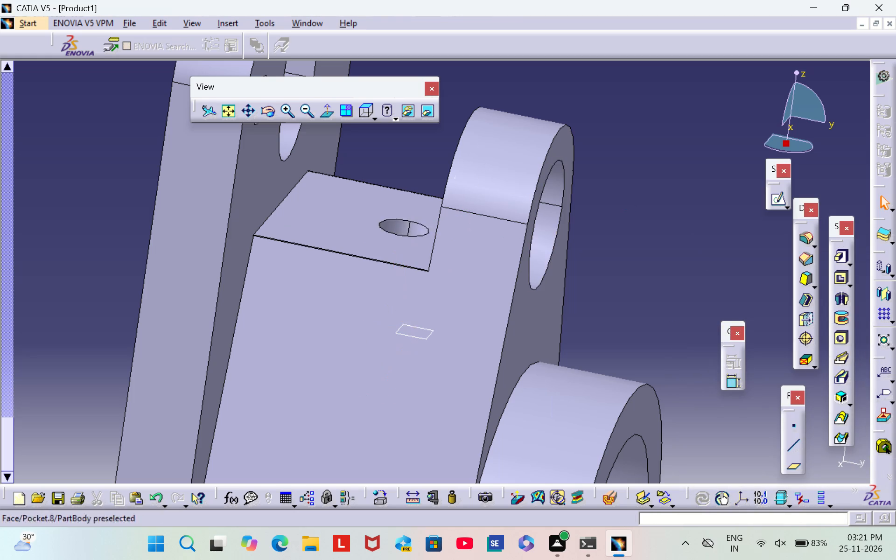
# Examine the new hole in the pad and the part around it, finishing in the standard isometric view.
pyautogui.scroll(-1, 685, 398)
pyautogui.moveTo(685, 396); pyautogui.dragTo(572, 204, button='middle')
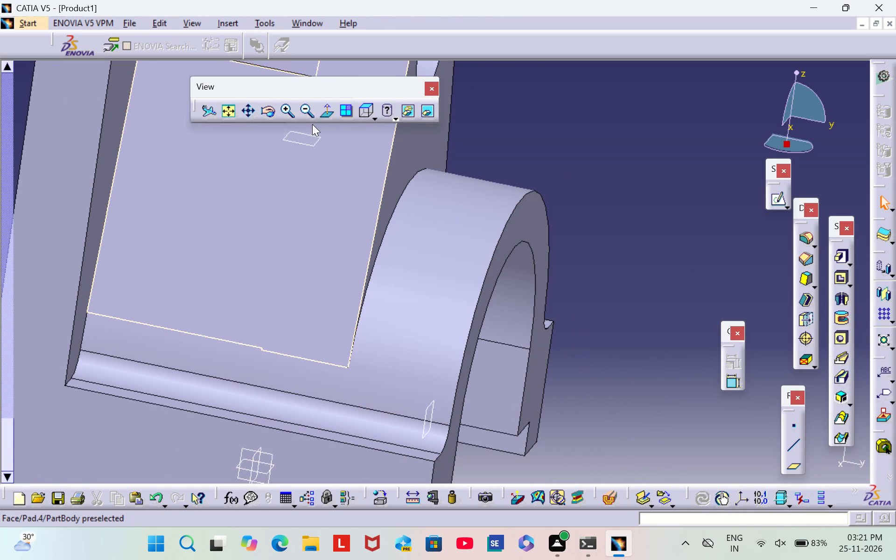
pyautogui.tripleClick(308, 117)
pyautogui.tripleClick(308, 117)
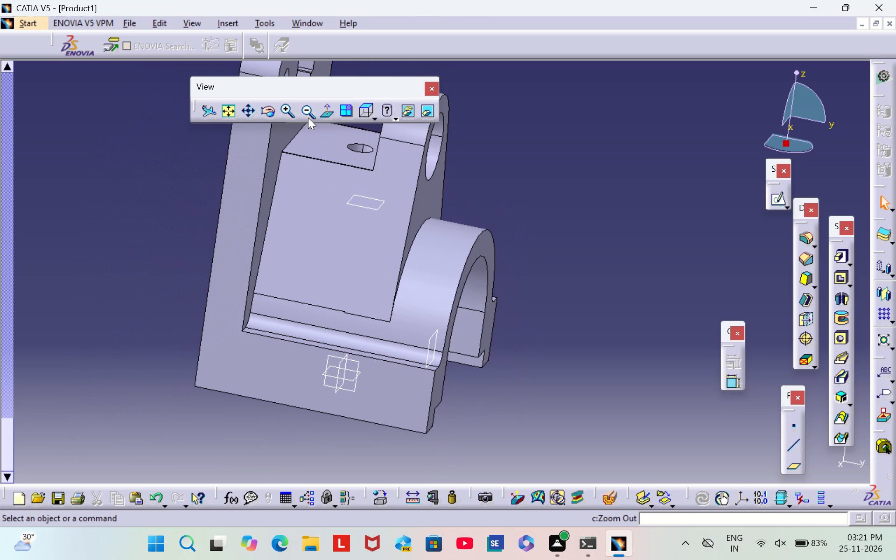
pyautogui.moveTo(577, 180); pyautogui.dragTo(533, 391, button='middle')
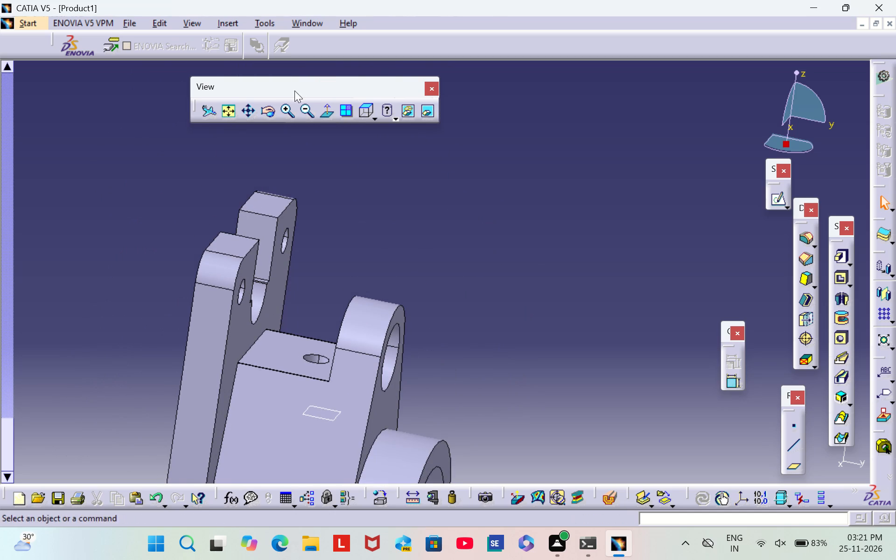
pyautogui.click(310, 113)
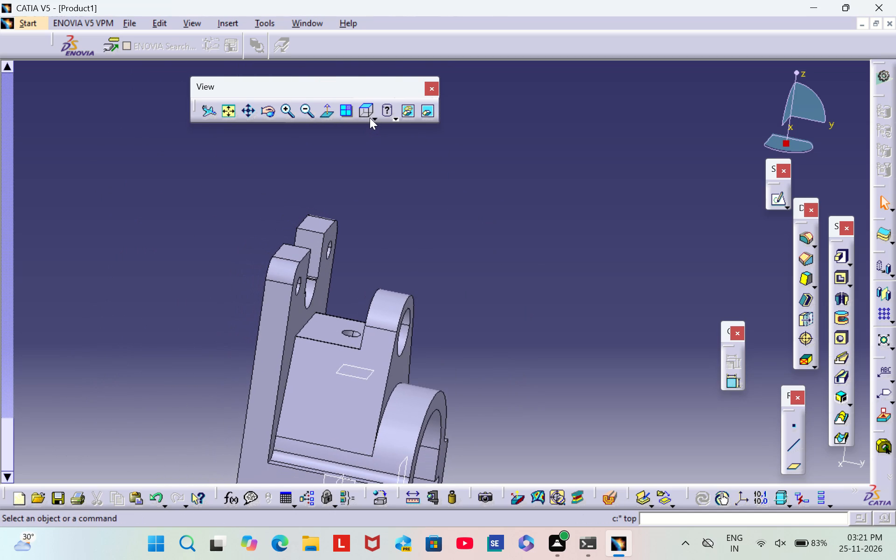
pyautogui.click(373, 111)
pyautogui.click(385, 132)
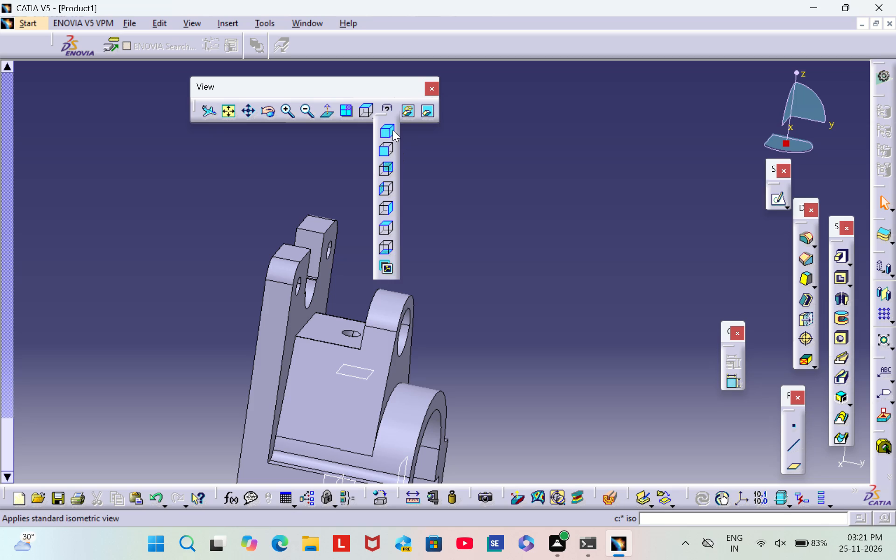
pyautogui.moveTo(503, 366); pyautogui.dragTo(574, 287, button='middle')
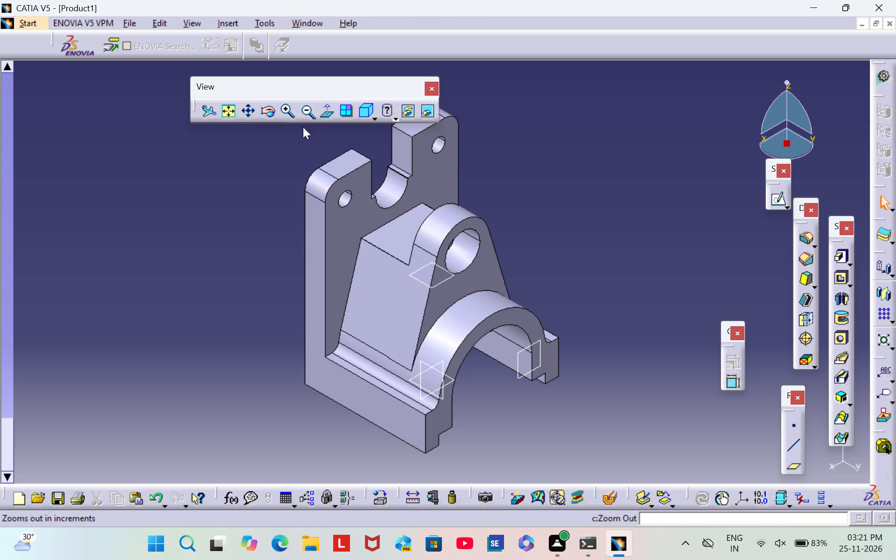
# Display the specification tree and expand Part1 and PartBody down to the individual pads and pockets.
pyautogui.click(306, 112)
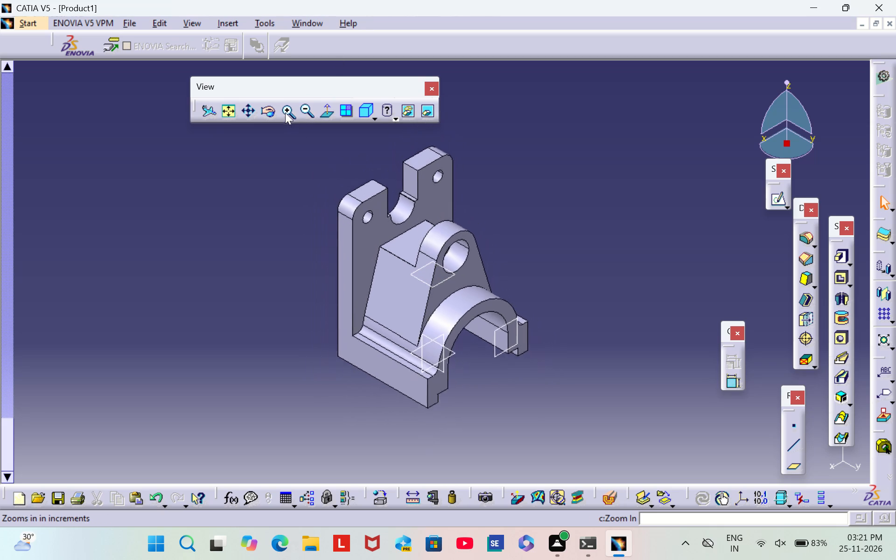
pyautogui.tripleClick(285, 112)
pyautogui.scroll(8, 105, 191)
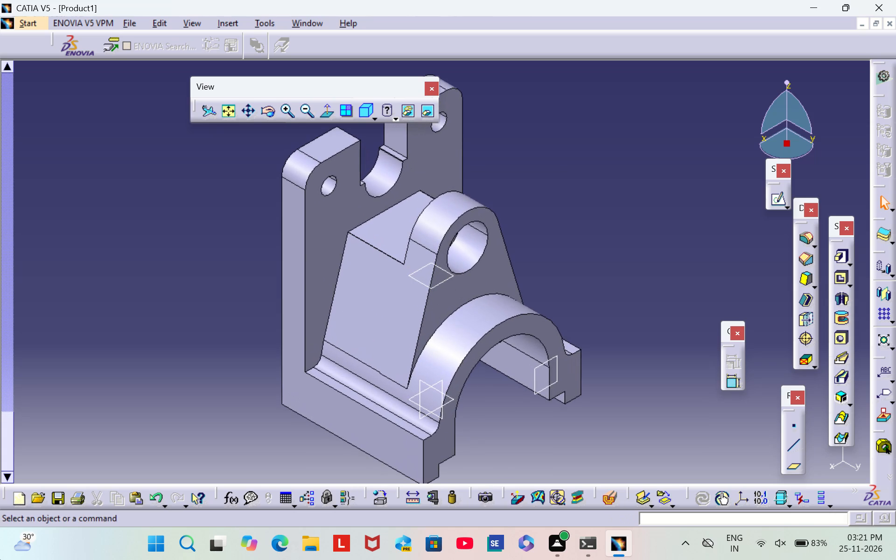
pyautogui.scroll(4, 25, 190)
pyautogui.click(11, 97)
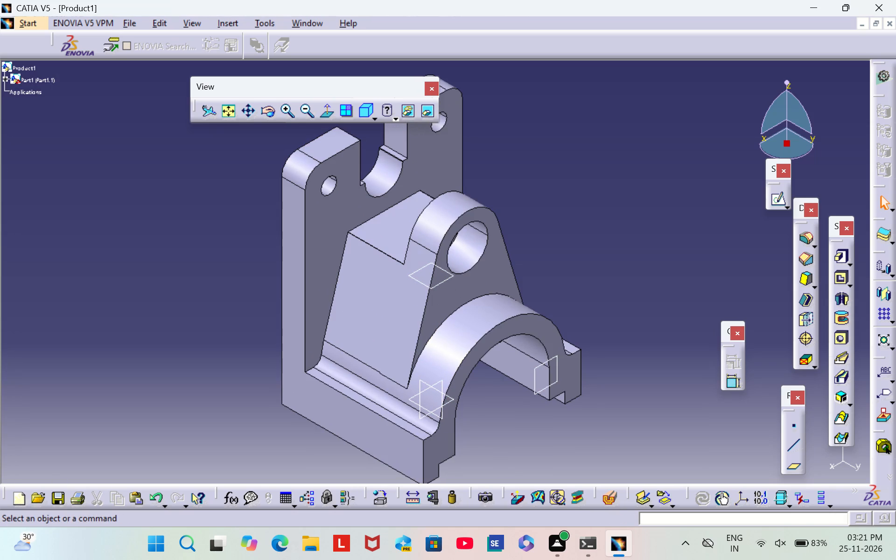
pyautogui.click(1, 77)
pyautogui.click(4, 77)
pyautogui.click(6, 77)
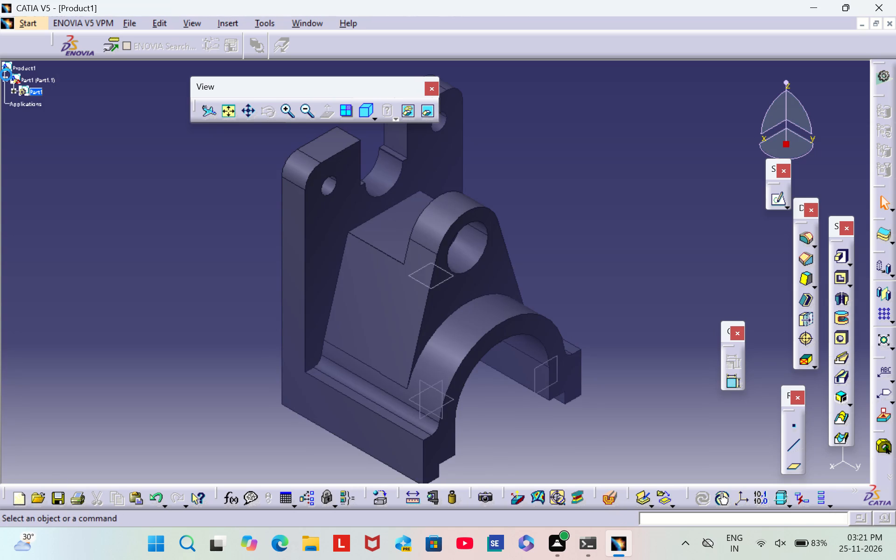
pyautogui.click(5, 77)
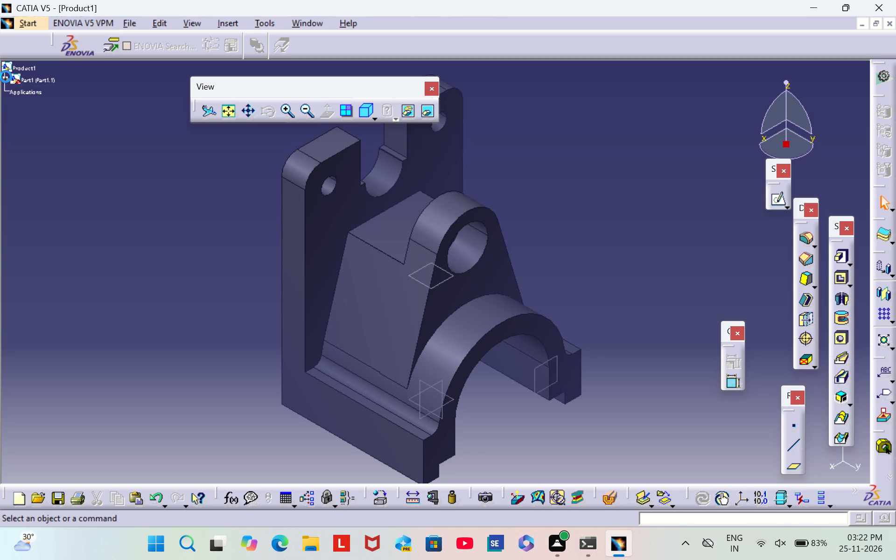
pyautogui.click(6, 77)
pyautogui.click(15, 77)
pyautogui.click(15, 79)
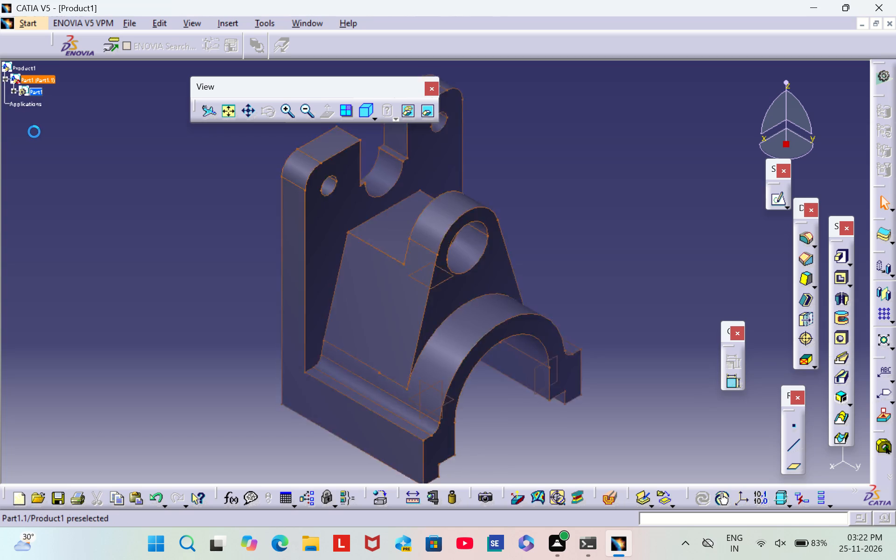
pyautogui.click(13, 89)
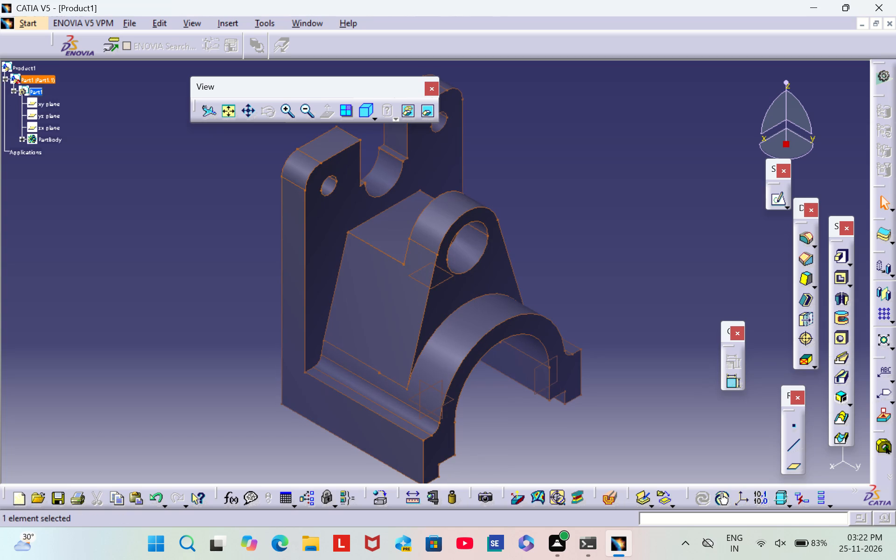
pyautogui.click(21, 136)
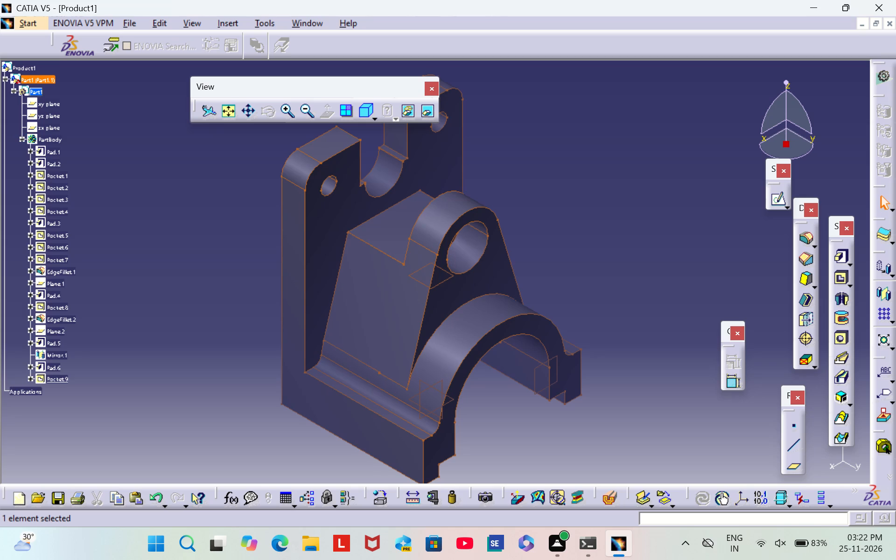
pyautogui.click(5, 80)
pyautogui.click(5, 79)
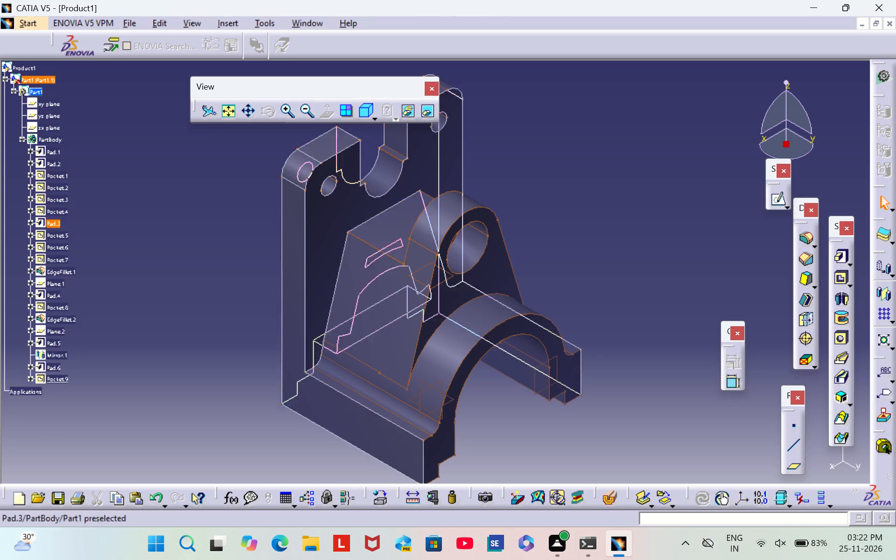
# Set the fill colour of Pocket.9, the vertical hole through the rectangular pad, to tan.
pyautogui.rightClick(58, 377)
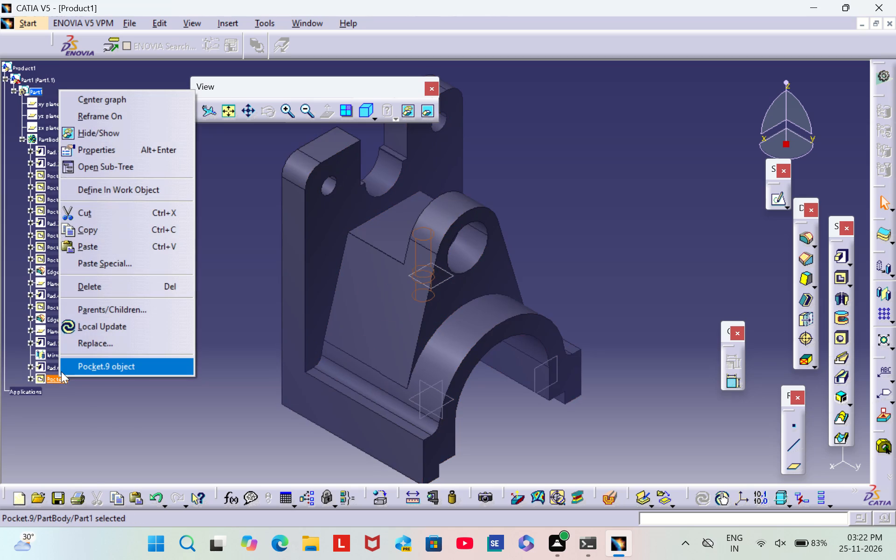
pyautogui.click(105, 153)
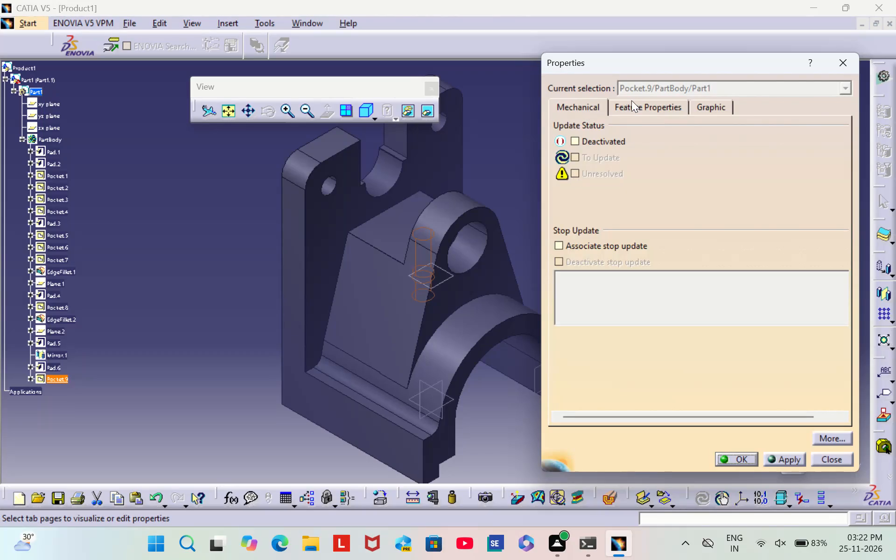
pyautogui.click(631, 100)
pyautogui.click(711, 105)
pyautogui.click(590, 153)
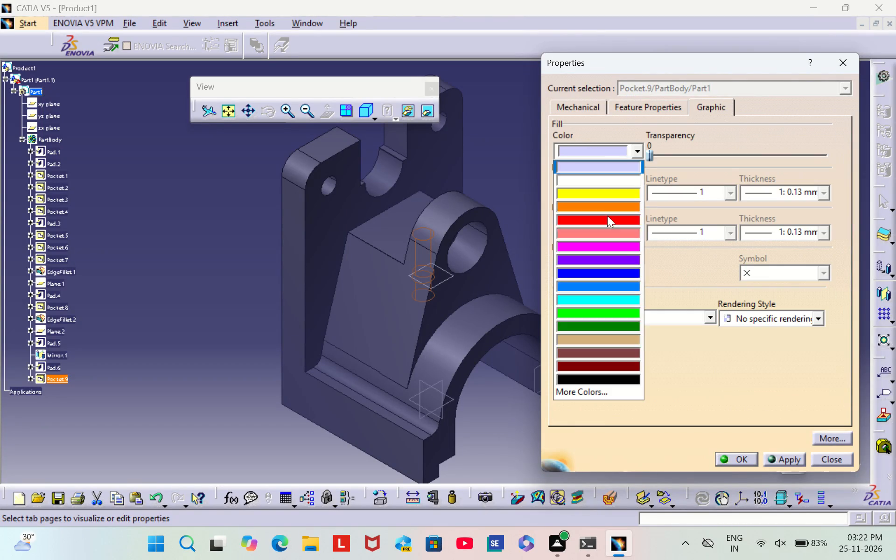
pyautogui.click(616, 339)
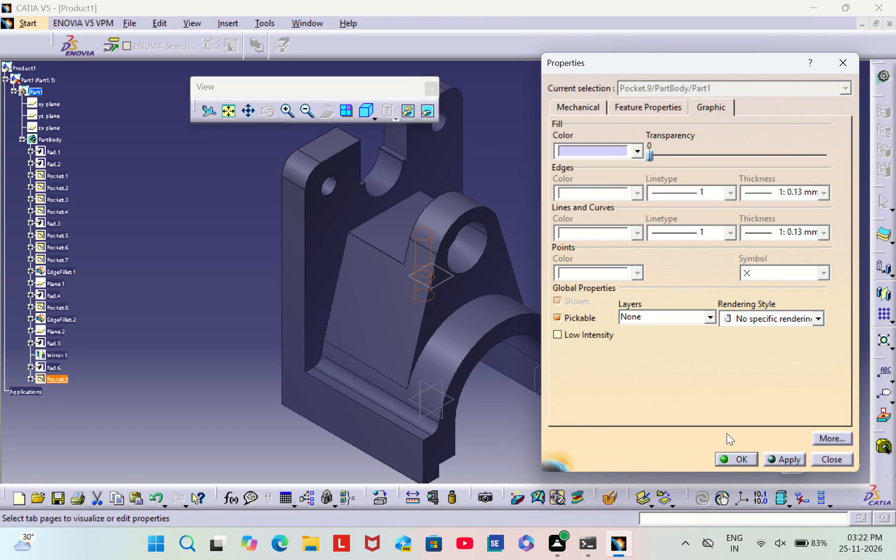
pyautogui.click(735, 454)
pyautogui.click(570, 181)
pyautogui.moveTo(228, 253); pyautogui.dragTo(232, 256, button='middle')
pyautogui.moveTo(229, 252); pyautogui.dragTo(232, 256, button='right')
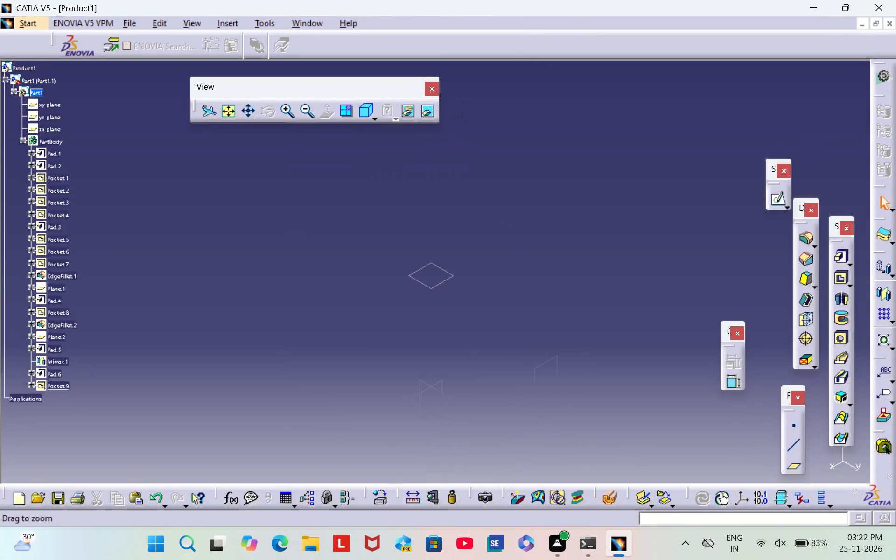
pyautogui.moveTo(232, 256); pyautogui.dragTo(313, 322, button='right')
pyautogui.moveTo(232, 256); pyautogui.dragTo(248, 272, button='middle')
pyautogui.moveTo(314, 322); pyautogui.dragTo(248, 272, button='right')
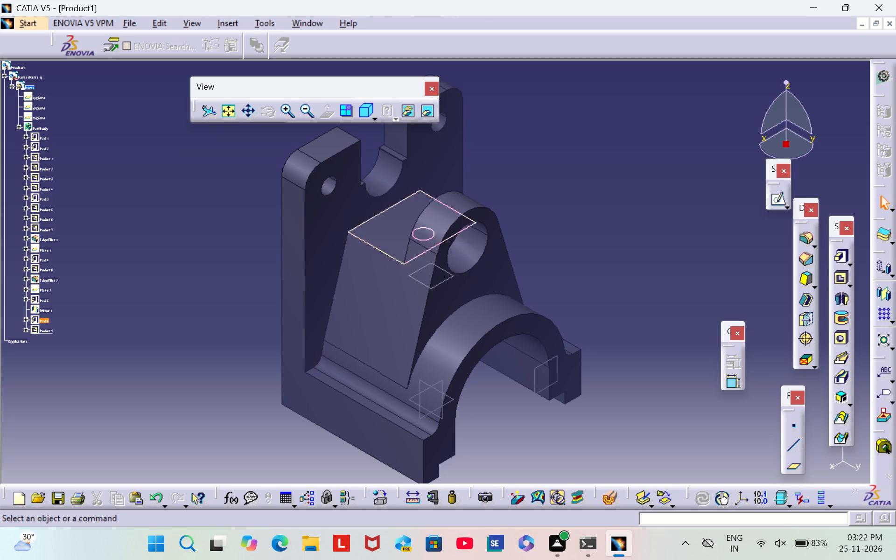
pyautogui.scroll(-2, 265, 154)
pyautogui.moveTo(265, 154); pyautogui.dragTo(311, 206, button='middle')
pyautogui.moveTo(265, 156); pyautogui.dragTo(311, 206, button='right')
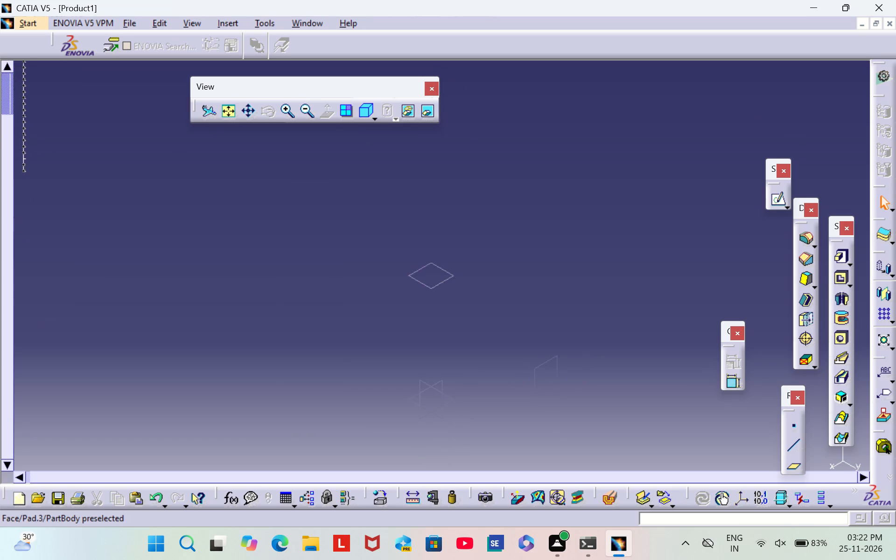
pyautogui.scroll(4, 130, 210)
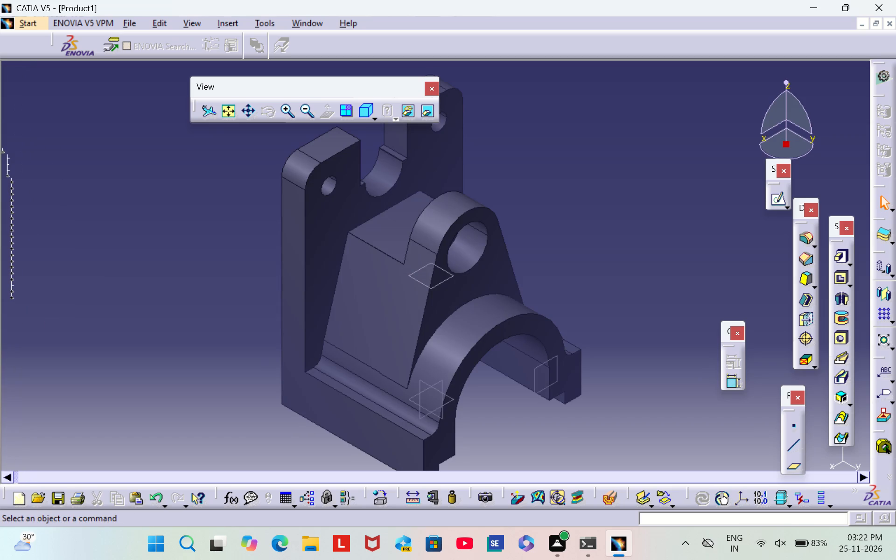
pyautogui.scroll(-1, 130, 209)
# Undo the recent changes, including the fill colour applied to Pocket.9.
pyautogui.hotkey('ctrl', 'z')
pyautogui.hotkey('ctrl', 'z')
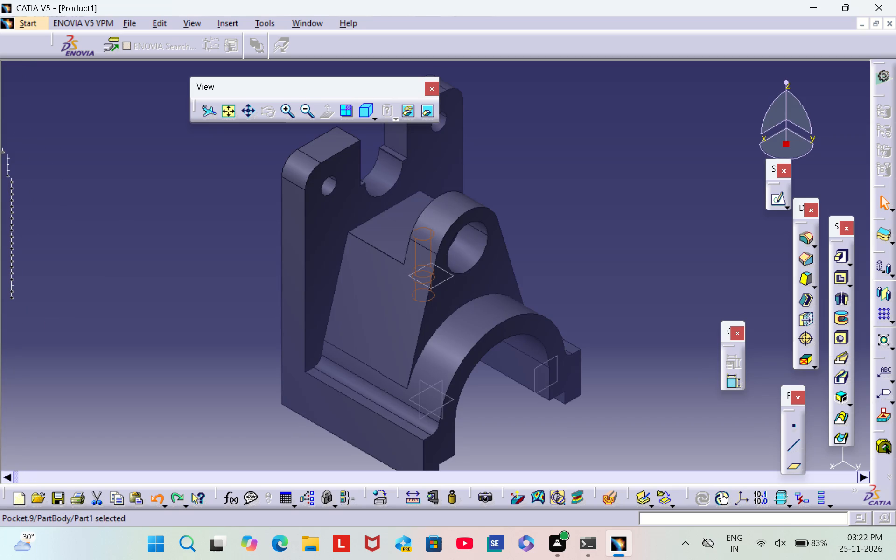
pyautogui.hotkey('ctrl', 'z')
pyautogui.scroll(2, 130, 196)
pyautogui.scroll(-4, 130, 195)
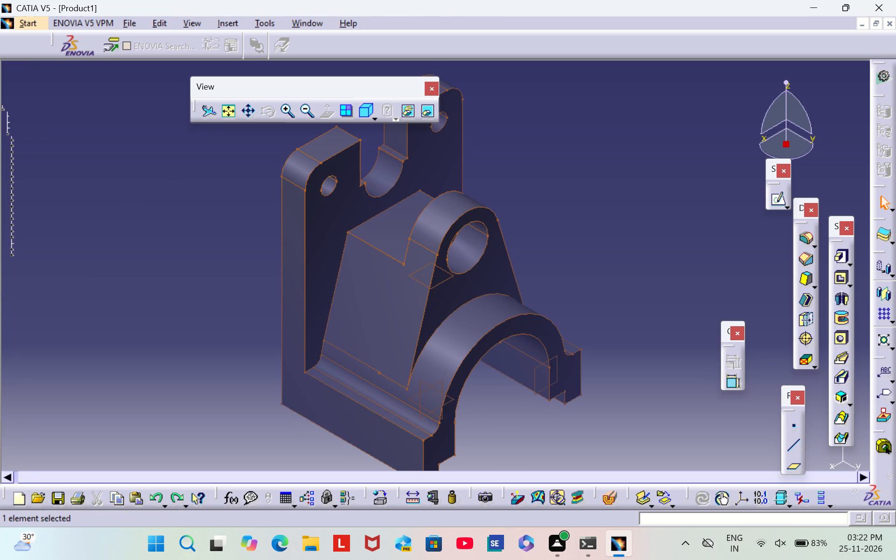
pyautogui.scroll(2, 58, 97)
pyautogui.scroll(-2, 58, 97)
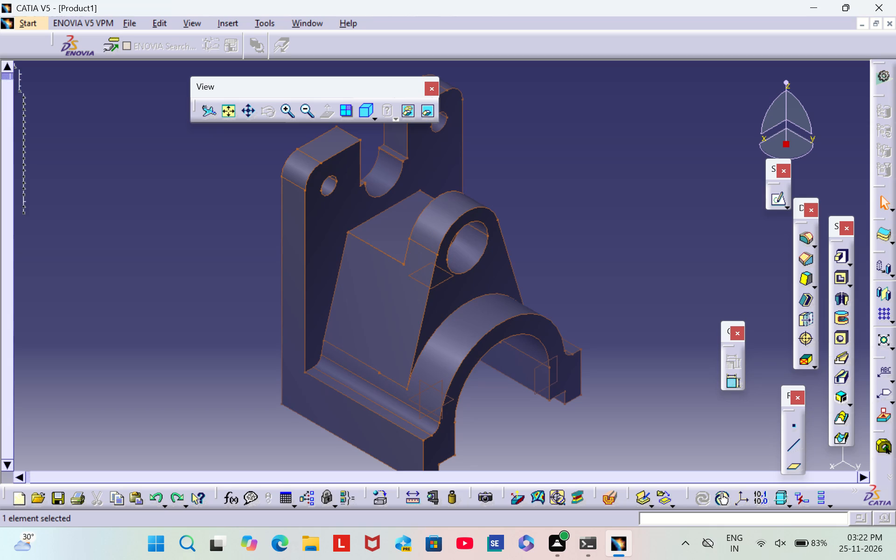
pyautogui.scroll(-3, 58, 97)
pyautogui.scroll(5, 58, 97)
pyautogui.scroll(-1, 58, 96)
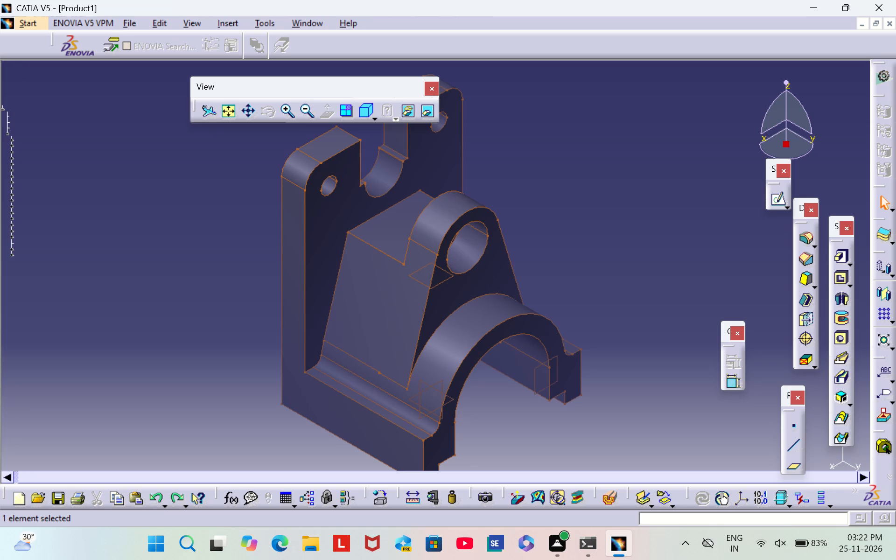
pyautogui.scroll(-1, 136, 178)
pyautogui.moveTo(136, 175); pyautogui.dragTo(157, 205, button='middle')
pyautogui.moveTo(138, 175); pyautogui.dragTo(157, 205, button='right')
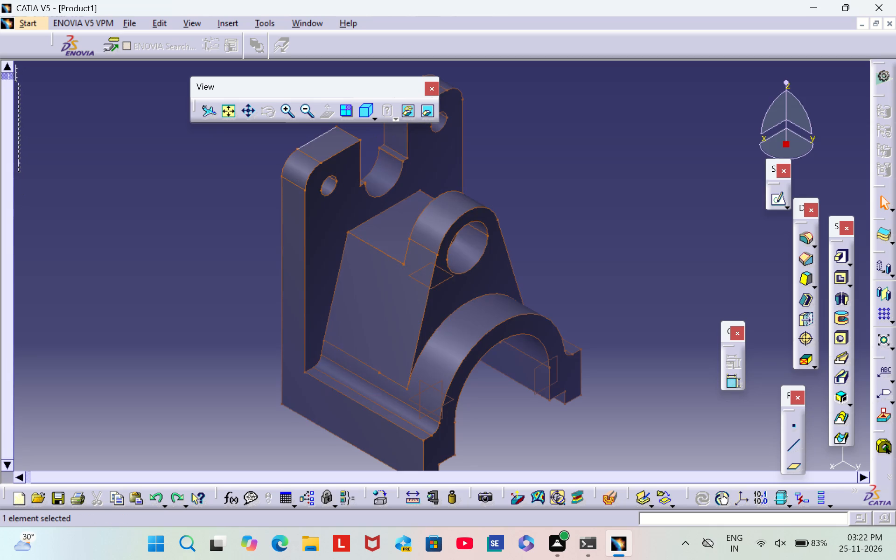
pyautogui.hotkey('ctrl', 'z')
# Return view control from the specification tree to the 3D geometry.
pyautogui.doubleClick(17, 64)
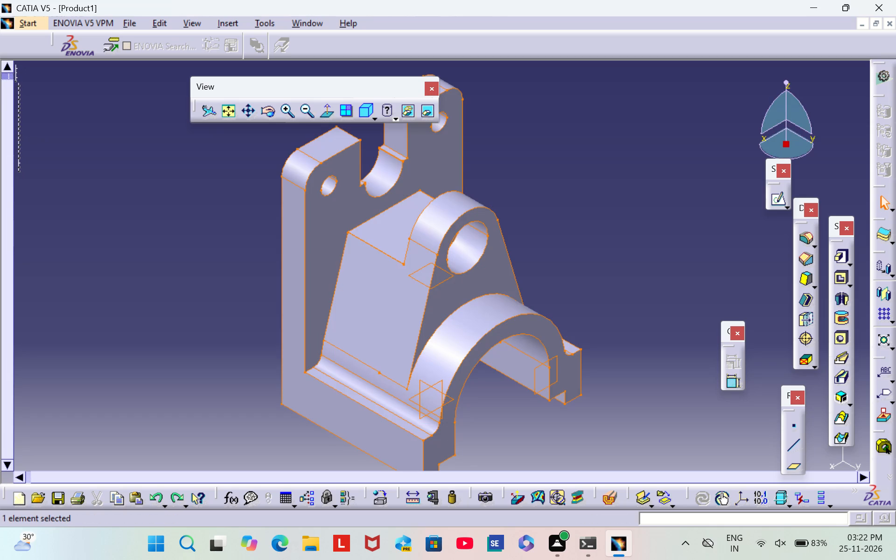
pyautogui.click(246, 186)
pyautogui.scroll(-2, 162, 192)
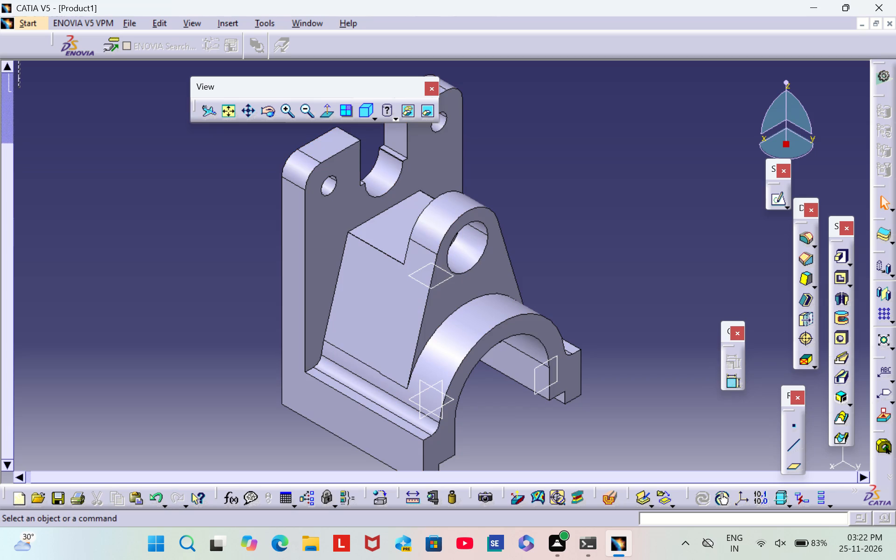
pyautogui.scroll(2, 162, 192)
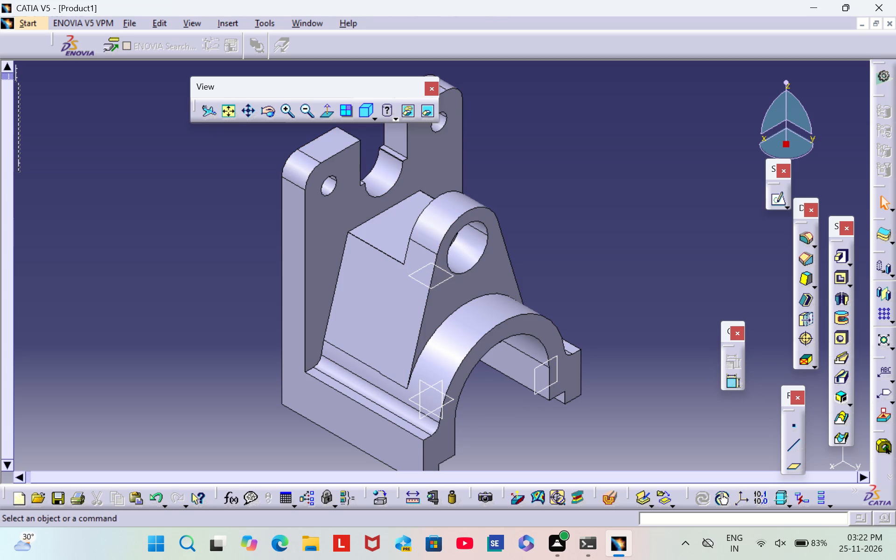
pyautogui.click(16, 69)
pyautogui.doubleClick(16, 96)
pyautogui.click(16, 118)
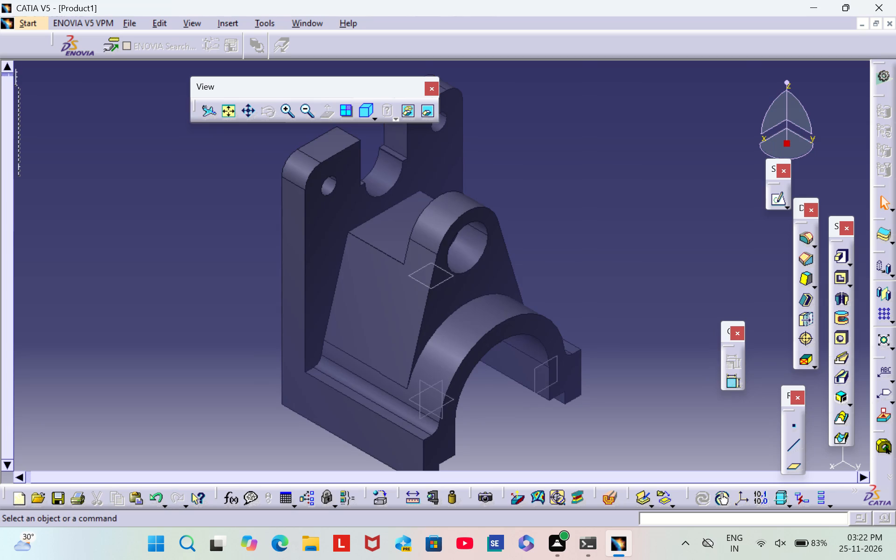
pyautogui.click(16, 91)
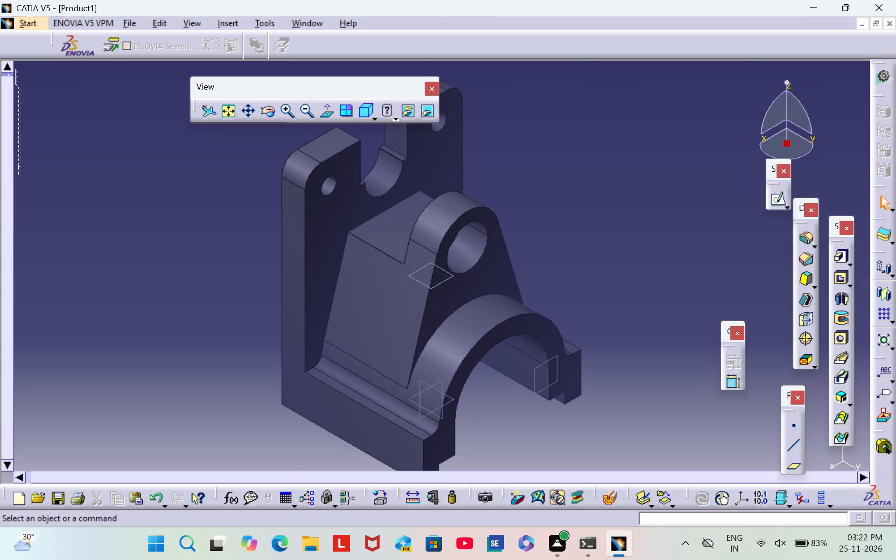
# Colour the curved face of the semicircular notch at the top of the end plate tan.
pyautogui.moveTo(611, 222); pyautogui.dragTo(546, 254, button='middle')
pyautogui.moveTo(611, 222); pyautogui.dragTo(542, 255, button='right')
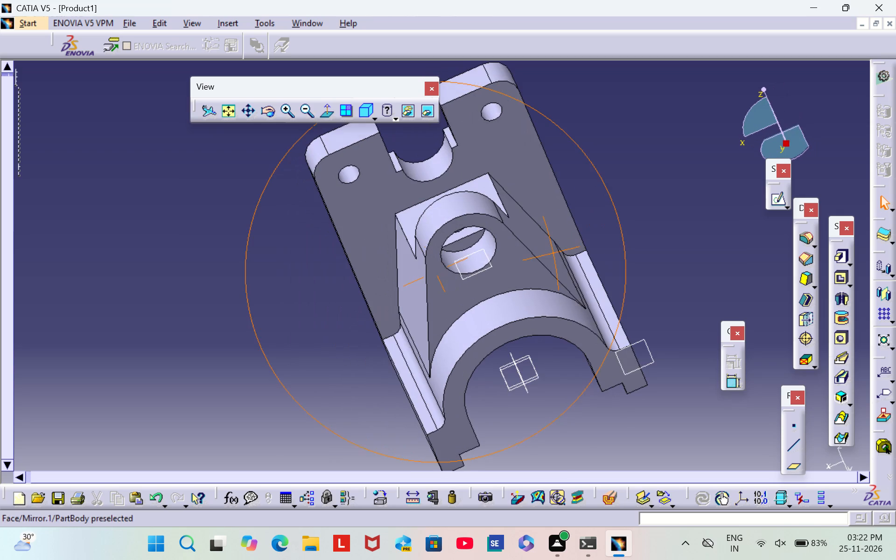
pyautogui.rightClick(429, 176)
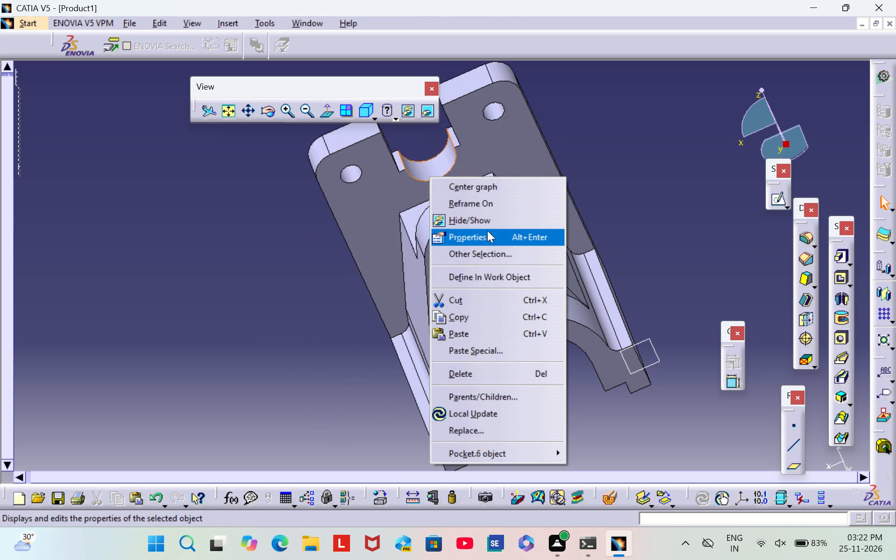
pyautogui.click(488, 232)
pyautogui.click(570, 154)
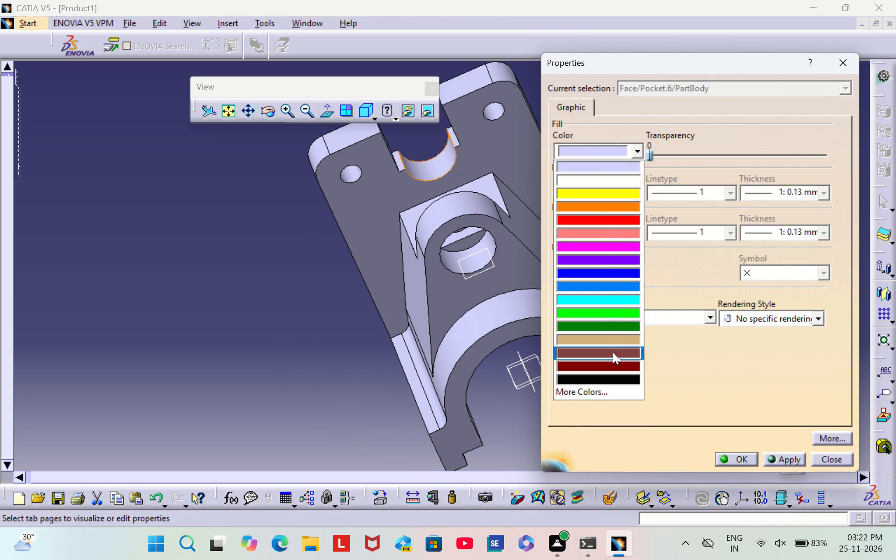
pyautogui.click(607, 341)
pyautogui.click(736, 457)
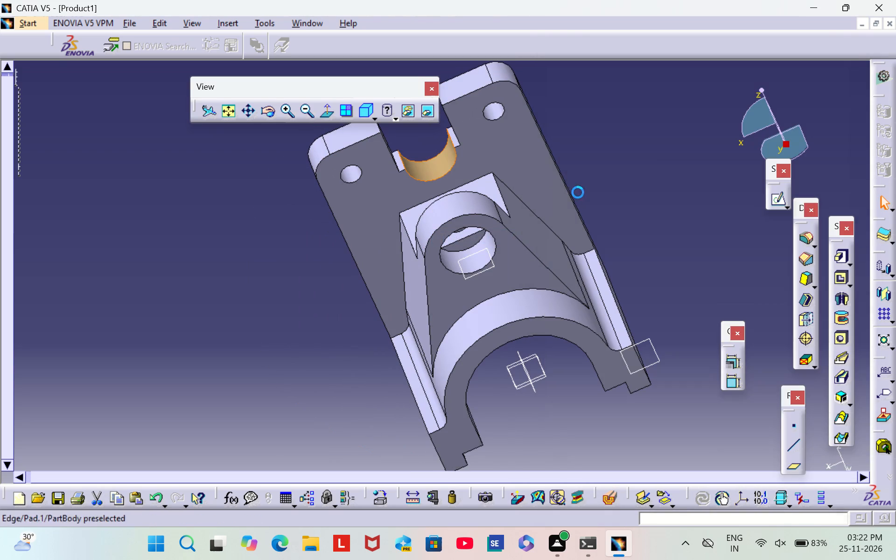
pyautogui.click(605, 125)
# Colour the inner face of the end plate's right-hand corner hole tan, matching the notch face.
pyautogui.rightClick(491, 114)
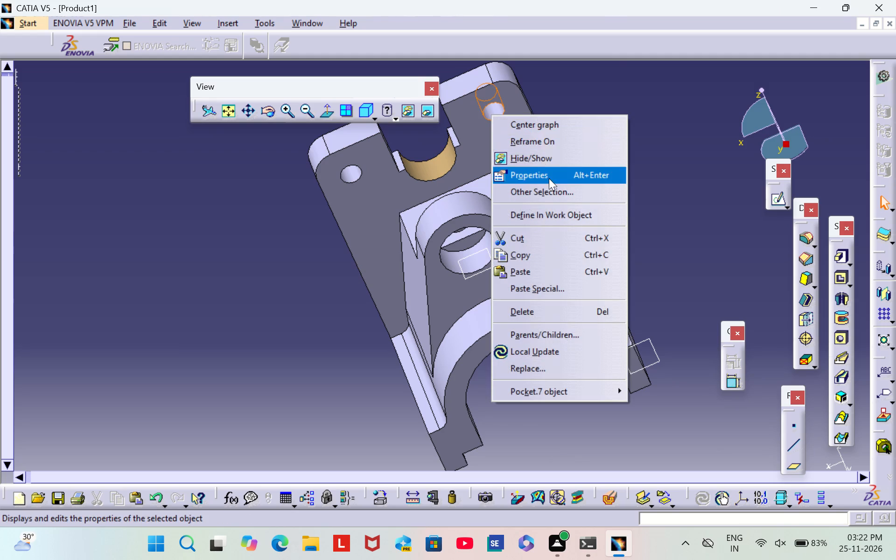
pyautogui.click(549, 178)
pyautogui.click(597, 146)
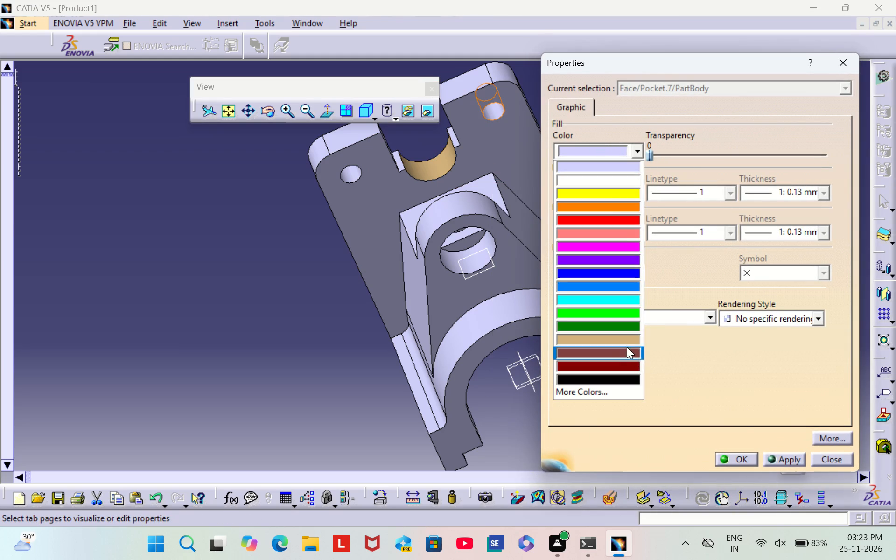
pyautogui.click(625, 342)
pyautogui.click(741, 459)
pyautogui.click(287, 364)
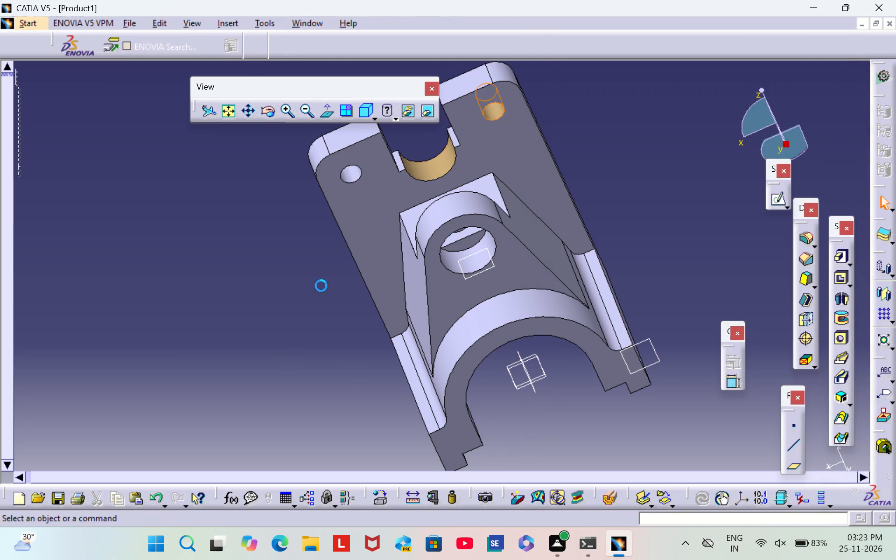
# Colour the inner face of the end plate's uncoloured corner hole tan, matching the other corner hole.
pyautogui.rightClick(351, 175)
pyautogui.click(427, 239)
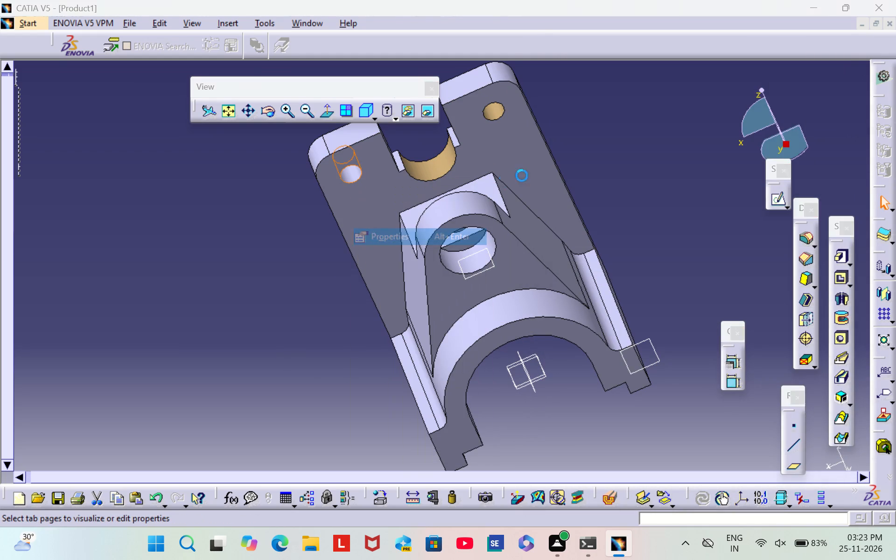
pyautogui.click(590, 153)
pyautogui.click(620, 341)
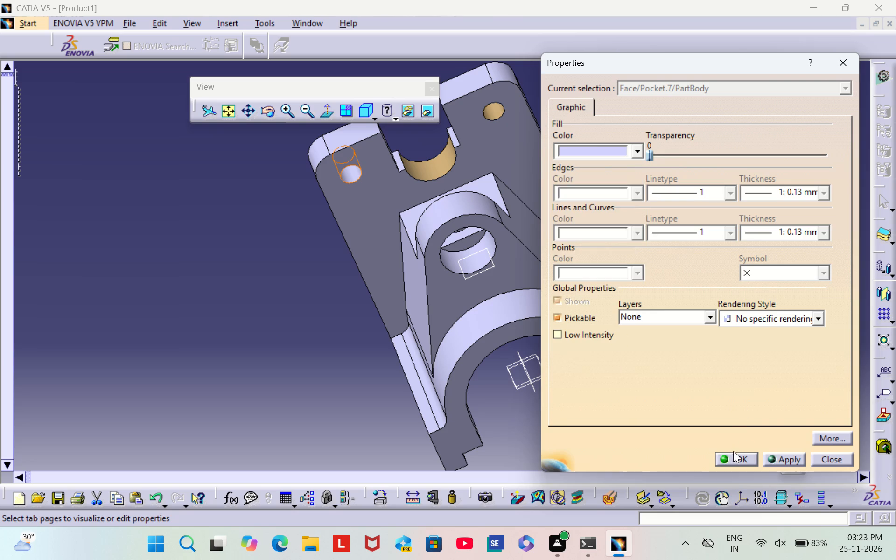
pyautogui.click(736, 459)
pyautogui.click(250, 359)
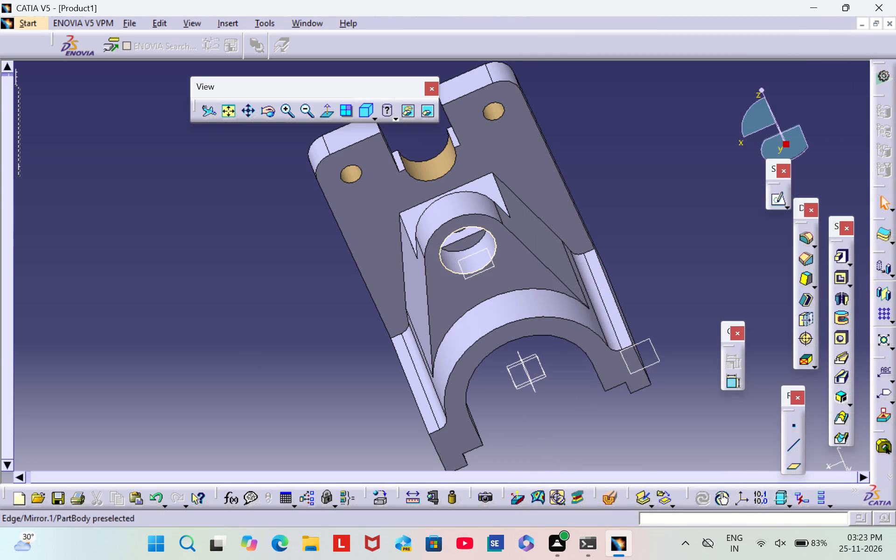
# Colour the inner face of the large hole through the rounded support tan.
pyautogui.rightClick(448, 257)
pyautogui.click(520, 300)
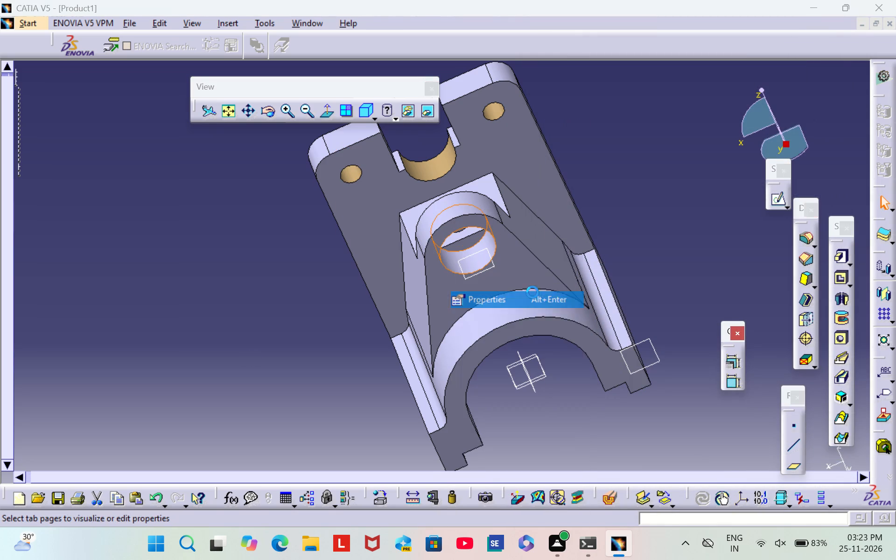
pyautogui.click(602, 157)
pyautogui.click(599, 336)
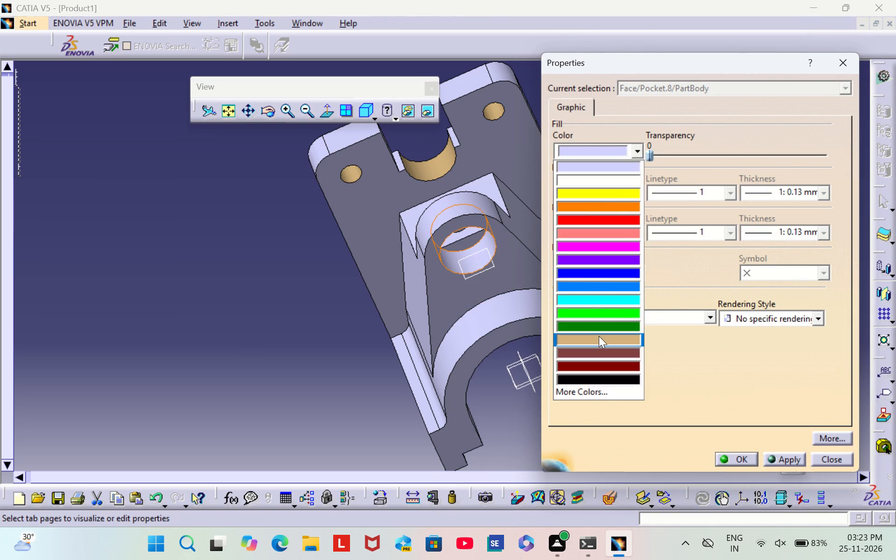
pyautogui.click(744, 458)
pyautogui.click(669, 412)
# Colour the inner face of the small drilled hole in the pad between the support and end plate tan.
pyautogui.scroll(-1, 546, 430)
pyautogui.moveTo(546, 430); pyautogui.dragTo(511, 280, button='middle')
pyautogui.moveTo(544, 427); pyautogui.dragTo(511, 280, button='right')
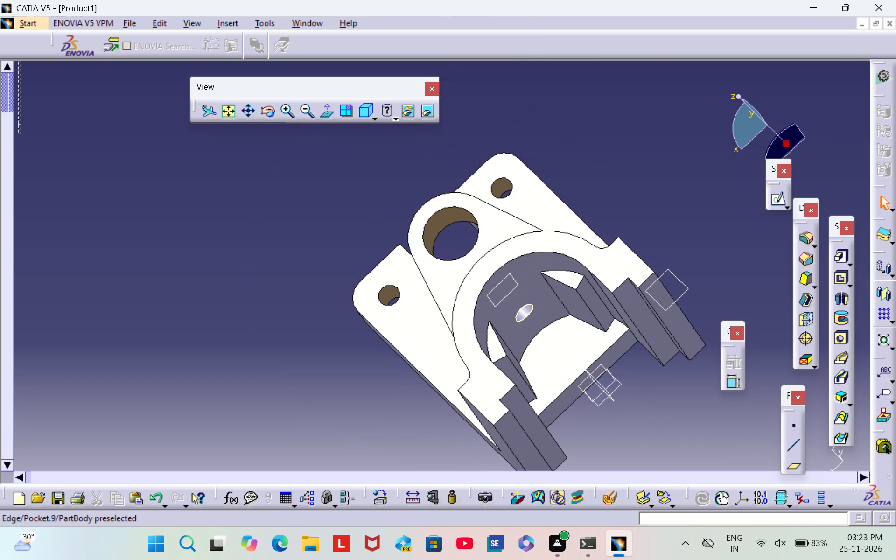
pyautogui.rightClick(524, 312)
pyautogui.click(278, 408)
pyautogui.moveTo(284, 336); pyautogui.dragTo(502, 258, button='middle')
pyautogui.scroll(-1, 284, 336)
pyautogui.moveTo(285, 336); pyautogui.dragTo(502, 258, button='right')
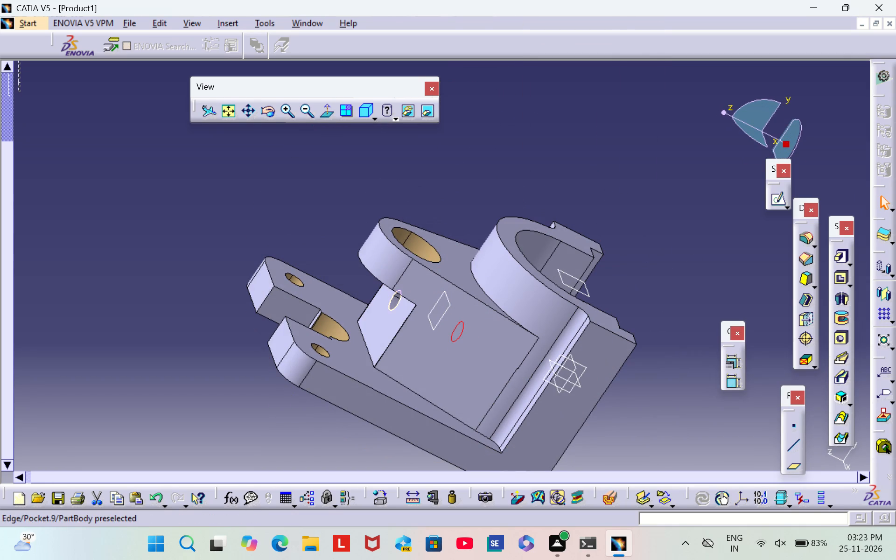
pyautogui.moveTo(211, 341); pyautogui.dragTo(252, 361, button='middle')
pyautogui.moveTo(212, 341); pyautogui.dragTo(252, 361, button='right')
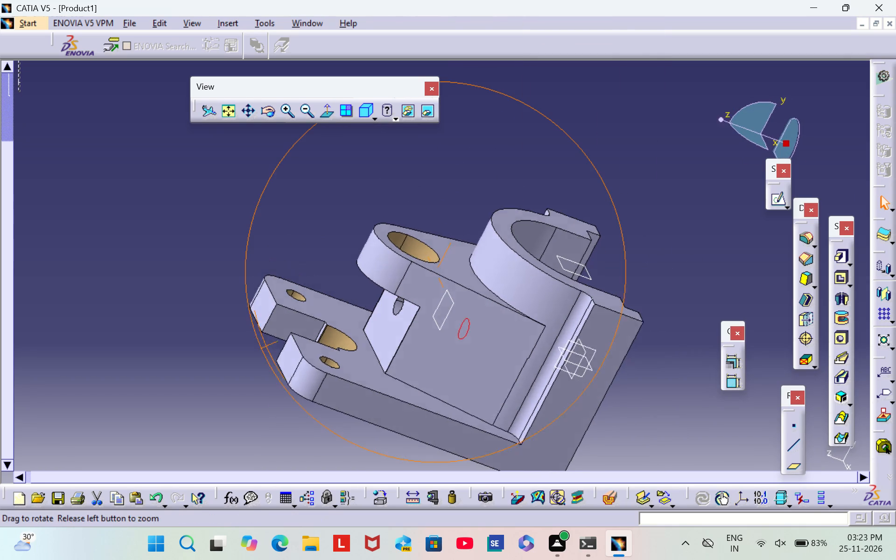
pyautogui.moveTo(252, 361); pyautogui.dragTo(387, 367, button='right')
pyautogui.moveTo(252, 361); pyautogui.dragTo(388, 367, button='middle')
pyautogui.scroll(-2, 259, 305)
pyautogui.moveTo(259, 303); pyautogui.dragTo(374, 369, button='middle')
pyautogui.moveTo(262, 305); pyautogui.dragTo(374, 369, button='right')
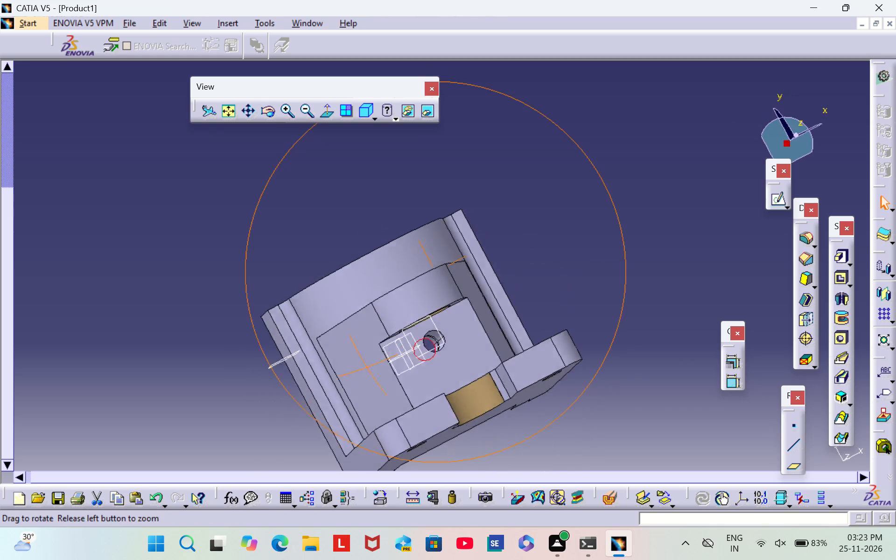
pyautogui.moveTo(374, 369); pyautogui.dragTo(396, 360, button='right')
pyautogui.moveTo(374, 369); pyautogui.dragTo(396, 360, button='middle')
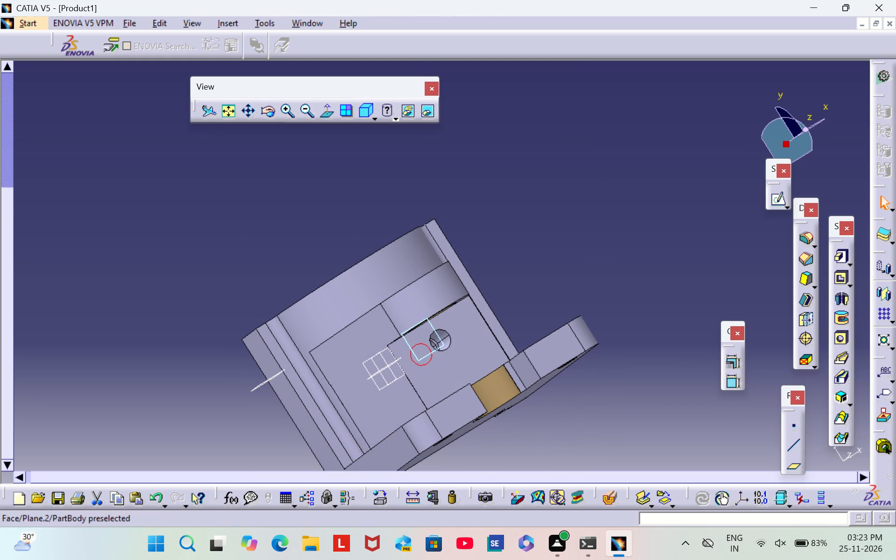
pyautogui.rightClick(442, 336)
pyautogui.click(663, 231)
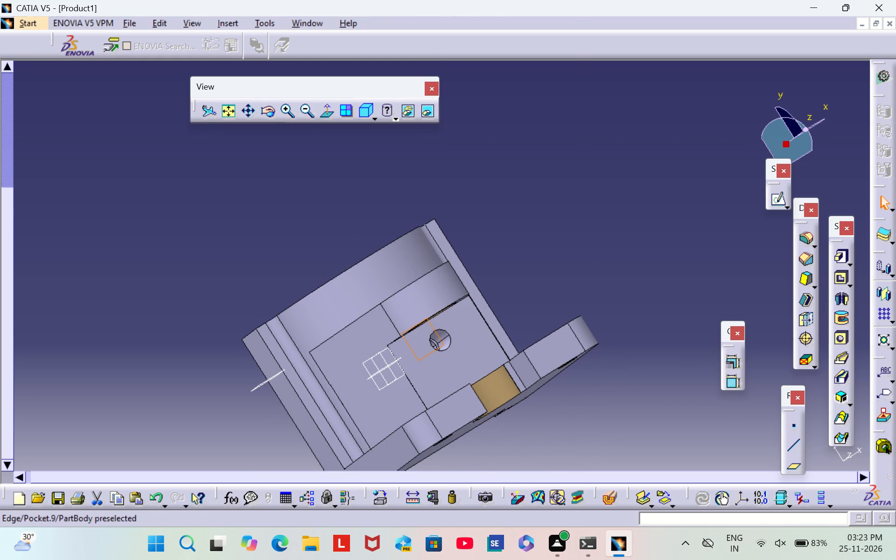
pyautogui.tripleClick(284, 116)
pyautogui.doubleClick(284, 116)
pyautogui.moveTo(643, 286); pyautogui.dragTo(585, 187, button='middle')
pyautogui.rightClick(395, 328)
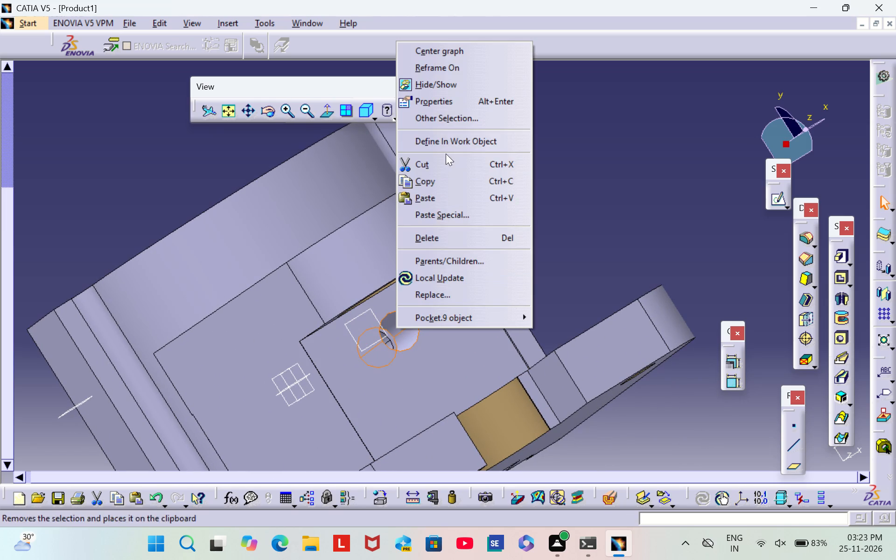
pyautogui.click(455, 102)
pyautogui.click(597, 152)
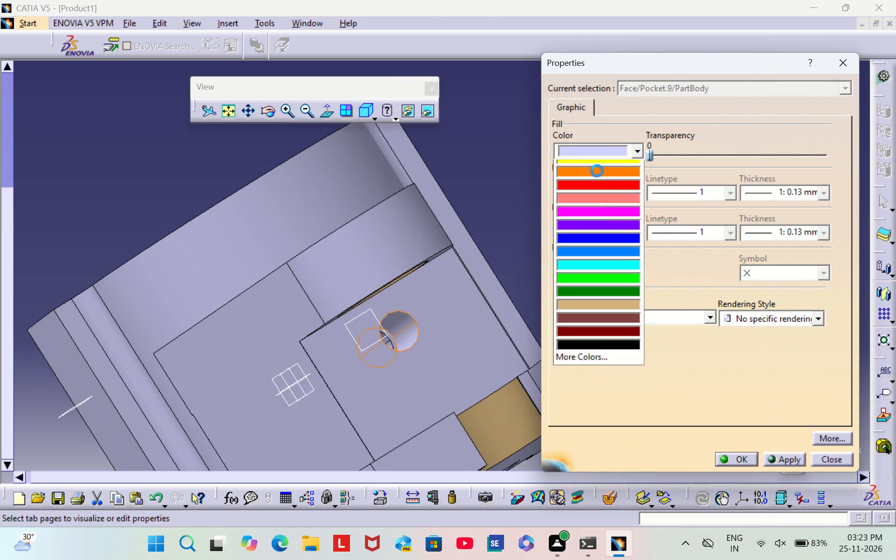
pyautogui.click(612, 338)
pyautogui.click(741, 461)
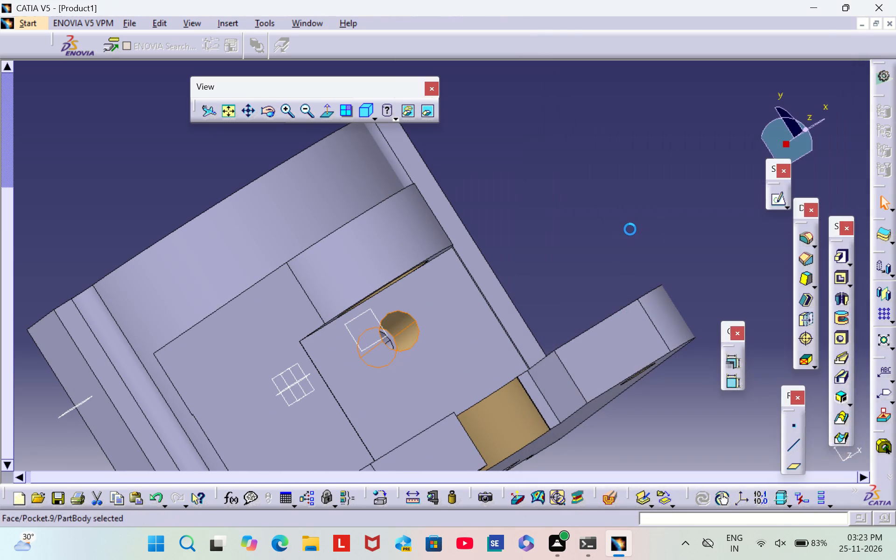
pyautogui.click(629, 228)
# Examine the coloured holes and the web ends inside the arch opening from several angles.
pyautogui.moveTo(617, 208); pyautogui.dragTo(590, 230, button='middle')
pyautogui.moveTo(617, 208); pyautogui.dragTo(590, 230, button='right')
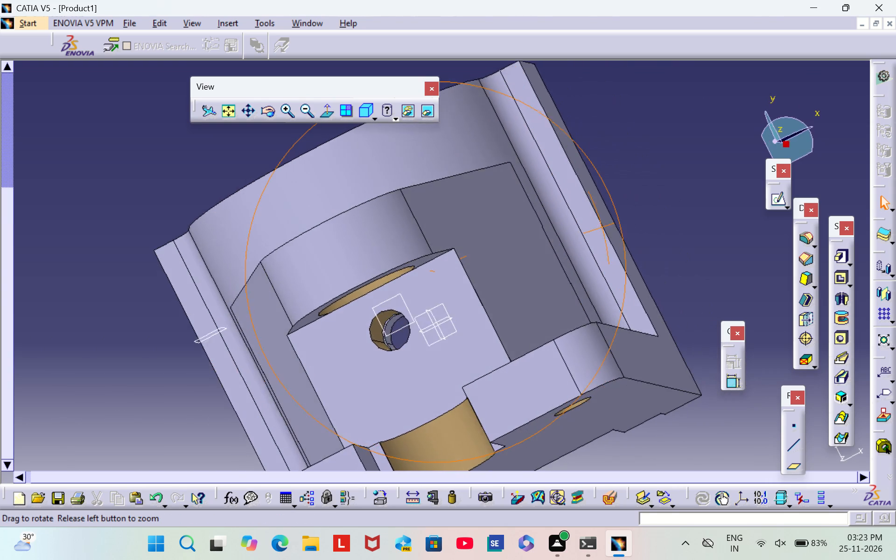
pyautogui.moveTo(590, 230); pyautogui.dragTo(595, 218, button='middle')
pyautogui.moveTo(590, 230); pyautogui.dragTo(595, 218, button='right')
pyautogui.scroll(-1, 605, 258)
pyautogui.moveTo(605, 258); pyautogui.dragTo(413, 323, button='middle')
pyautogui.moveTo(606, 258); pyautogui.dragTo(413, 323, button='right')
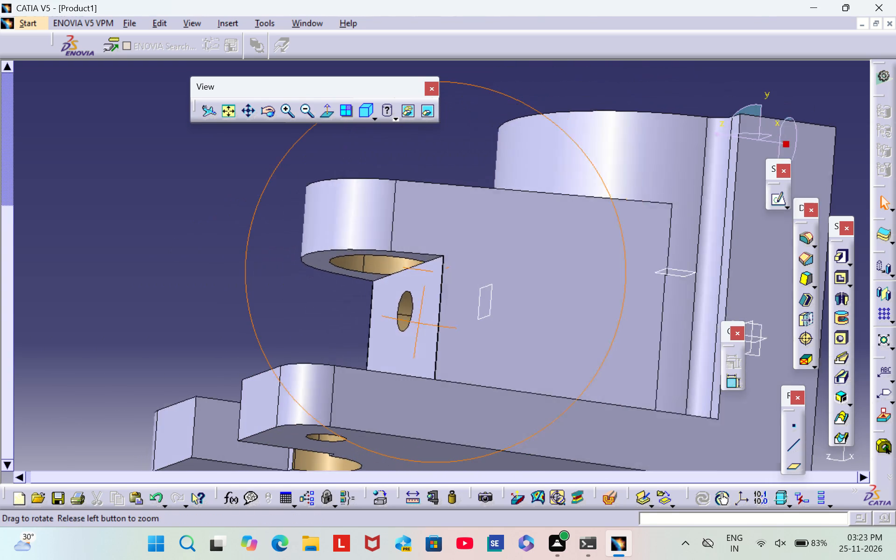
pyautogui.moveTo(413, 323); pyautogui.dragTo(412, 325, button='middle')
pyautogui.moveTo(413, 323); pyautogui.dragTo(412, 325, button='right')
pyautogui.moveTo(697, 238); pyautogui.dragTo(489, 314, button='middle')
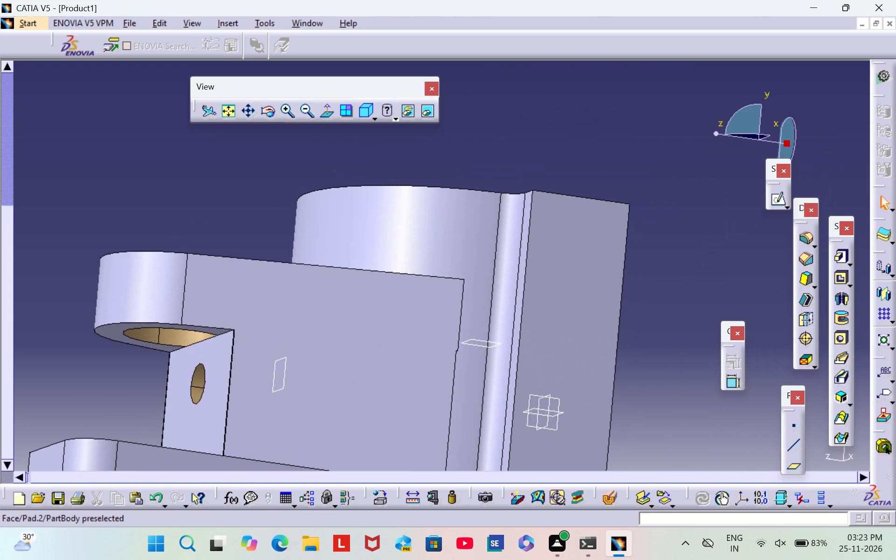
pyautogui.scroll(-1, 527, 130)
pyautogui.moveTo(527, 130); pyautogui.dragTo(412, 343, button='middle')
pyautogui.moveTo(527, 130); pyautogui.dragTo(412, 343, button='right')
pyautogui.scroll(-1, 435, 329)
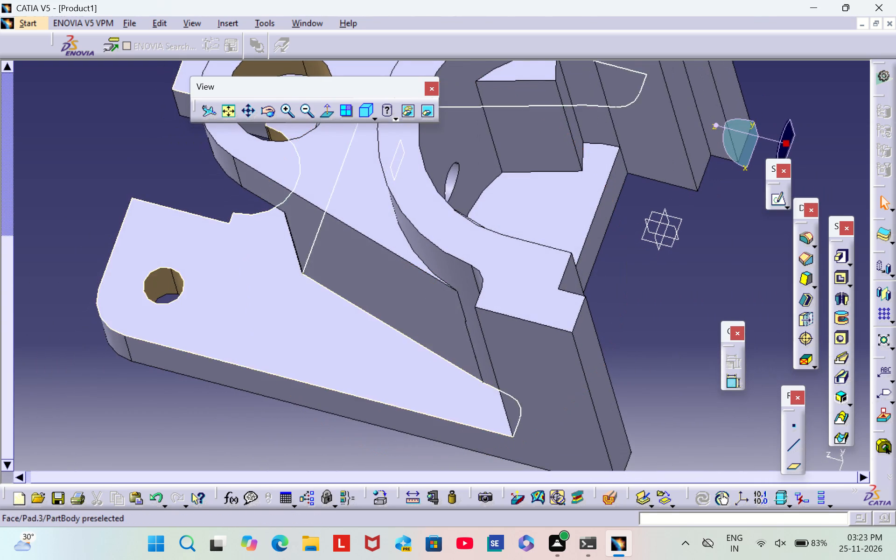
pyautogui.moveTo(539, 179); pyautogui.dragTo(525, 310, button='middle')
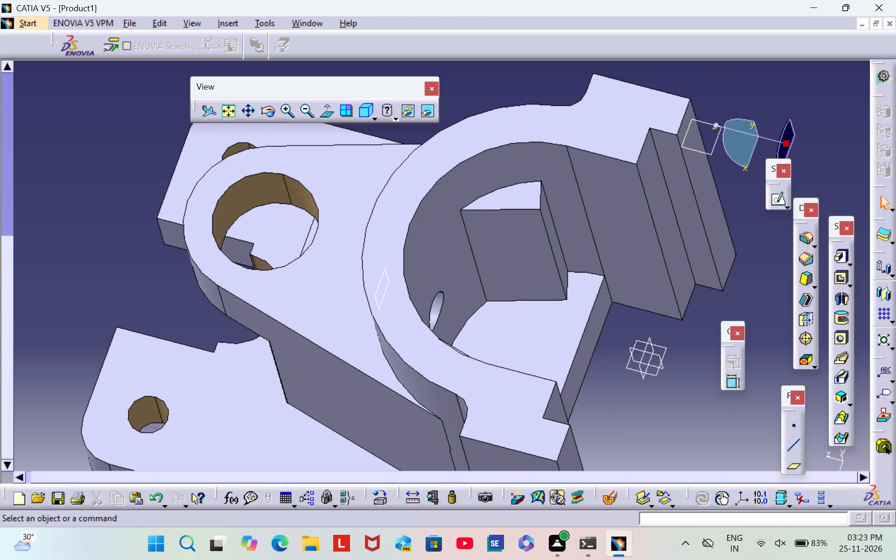
pyautogui.scroll(-1, 159, 275)
pyautogui.moveTo(159, 275); pyautogui.dragTo(340, 253, button='middle')
pyautogui.moveTo(159, 275); pyautogui.dragTo(340, 253, button='right')
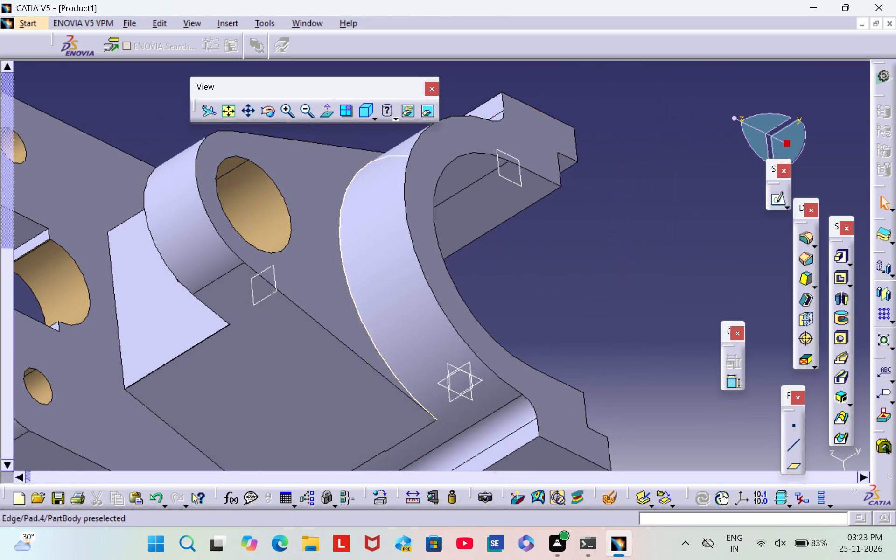
pyautogui.scroll(-1, 590, 262)
pyautogui.moveTo(589, 261); pyautogui.dragTo(478, 331, button='middle')
pyautogui.moveTo(589, 260); pyautogui.dragTo(478, 331, button='right')
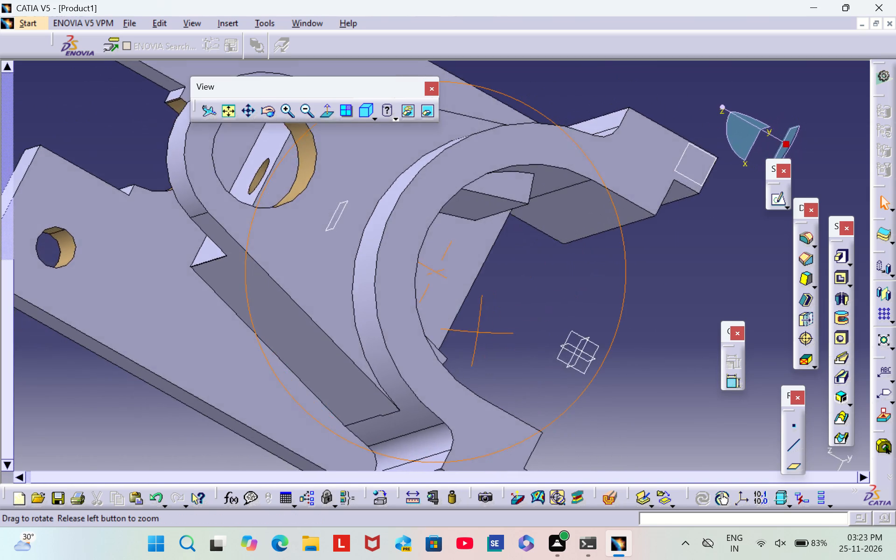
pyautogui.moveTo(478, 331); pyautogui.dragTo(445, 313, button='right')
pyautogui.moveTo(478, 331); pyautogui.dragTo(445, 313, button='middle')
pyautogui.rightClick(468, 285)
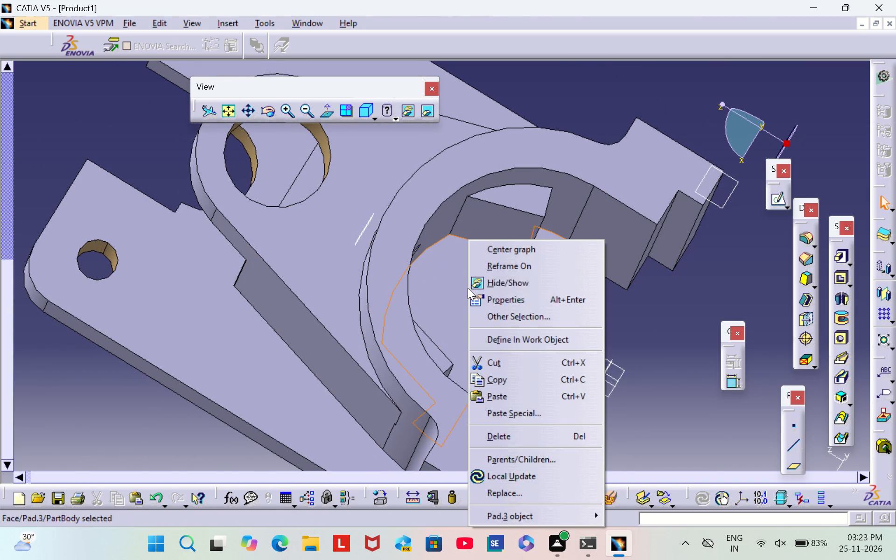
pyautogui.click(658, 298)
pyautogui.click(634, 307)
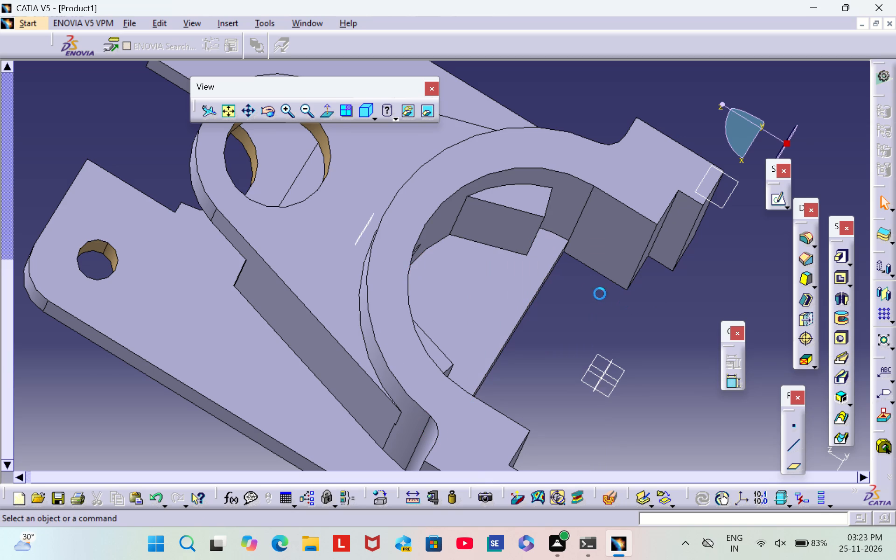
# Create a sketch on the front face of the arched base and project the arch's inner semicircular edge into it.
pyautogui.moveTo(546, 316); pyautogui.dragTo(531, 343, button='middle')
pyautogui.scroll(-1, 546, 316)
pyautogui.moveTo(546, 316); pyautogui.dragTo(532, 343, button='right')
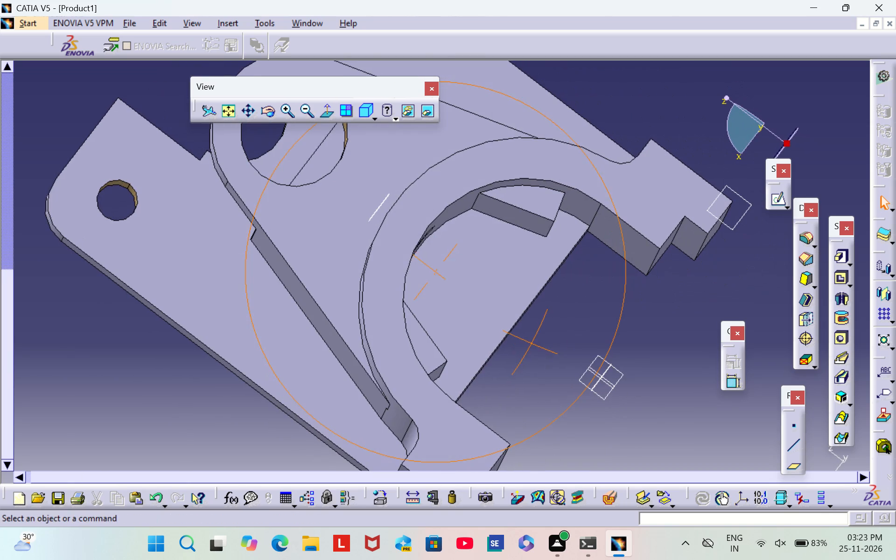
pyautogui.tripleClick(306, 112)
pyautogui.tripleClick(306, 111)
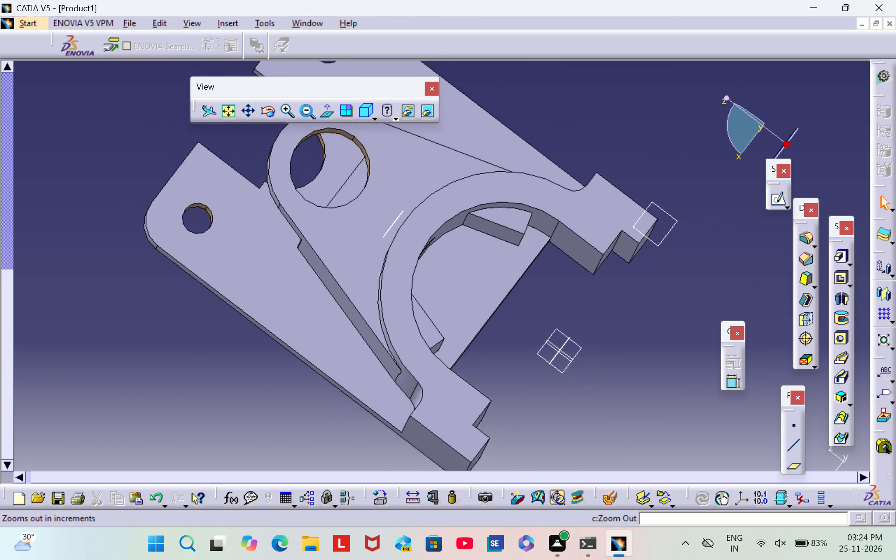
pyautogui.moveTo(575, 131); pyautogui.dragTo(589, 193, button='middle')
pyautogui.moveTo(578, 133); pyautogui.dragTo(589, 193, button='right')
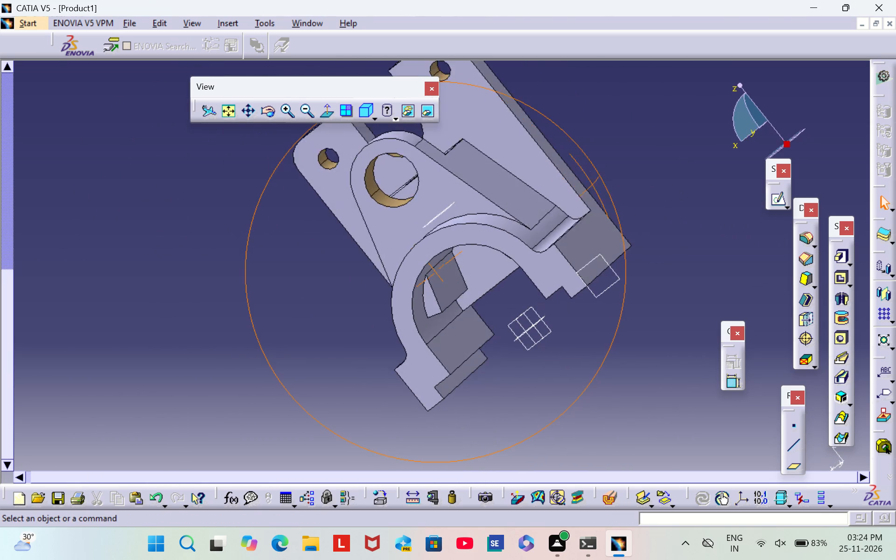
pyautogui.moveTo(589, 193); pyautogui.dragTo(597, 191, button='middle')
pyautogui.moveTo(589, 193); pyautogui.dragTo(597, 191, button='right')
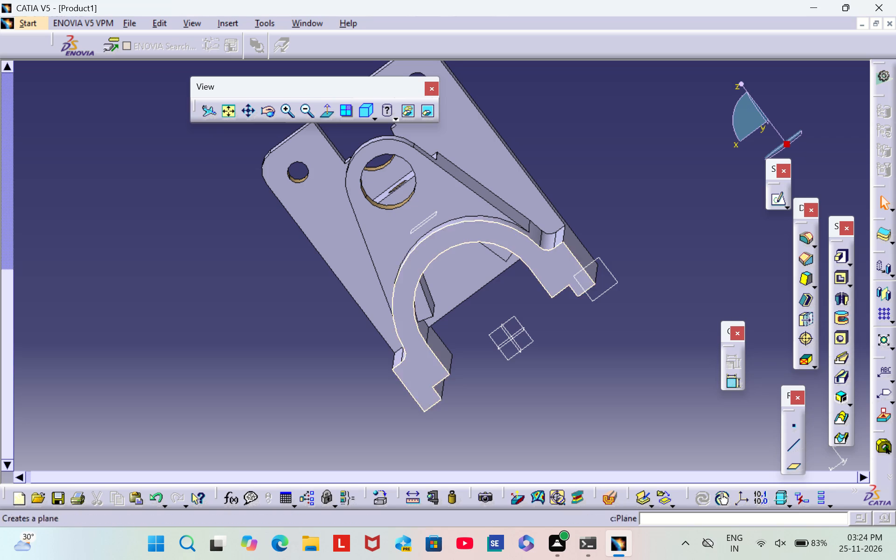
pyautogui.click(497, 237)
pyautogui.click(777, 200)
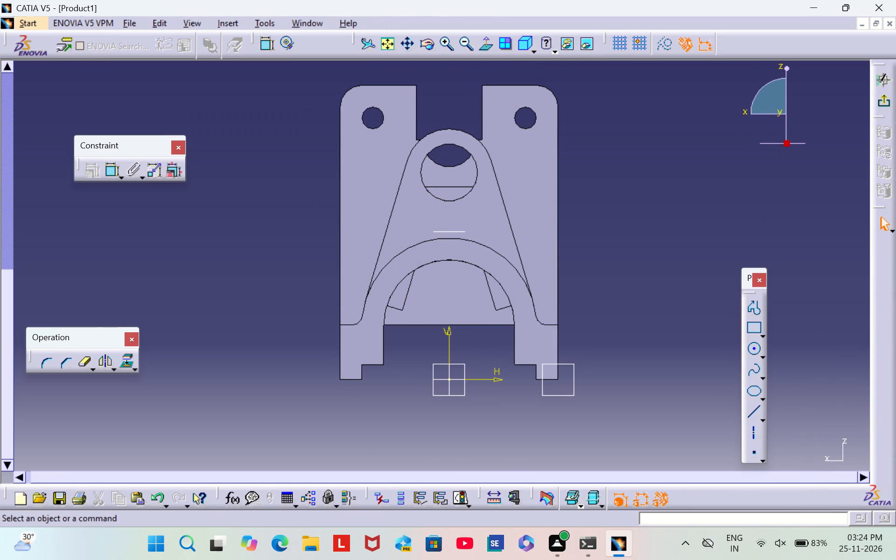
pyautogui.click(130, 363)
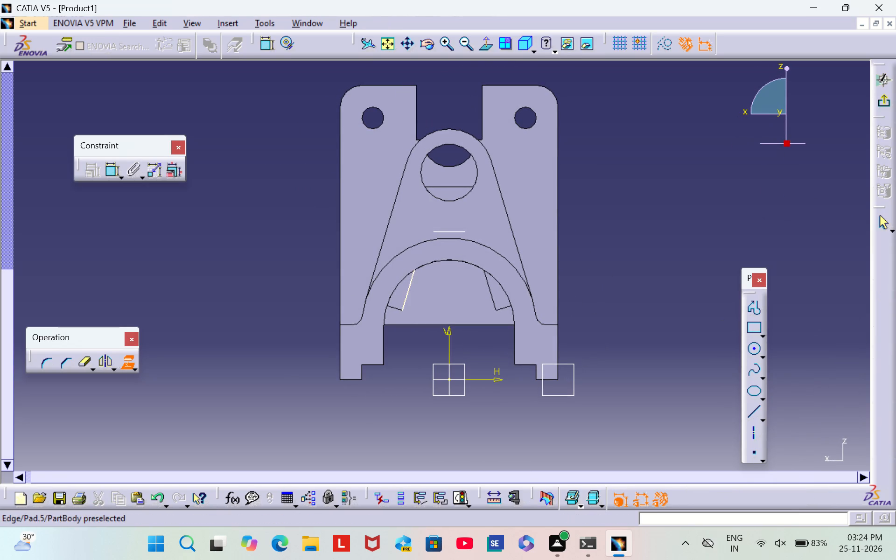
pyautogui.click(427, 263)
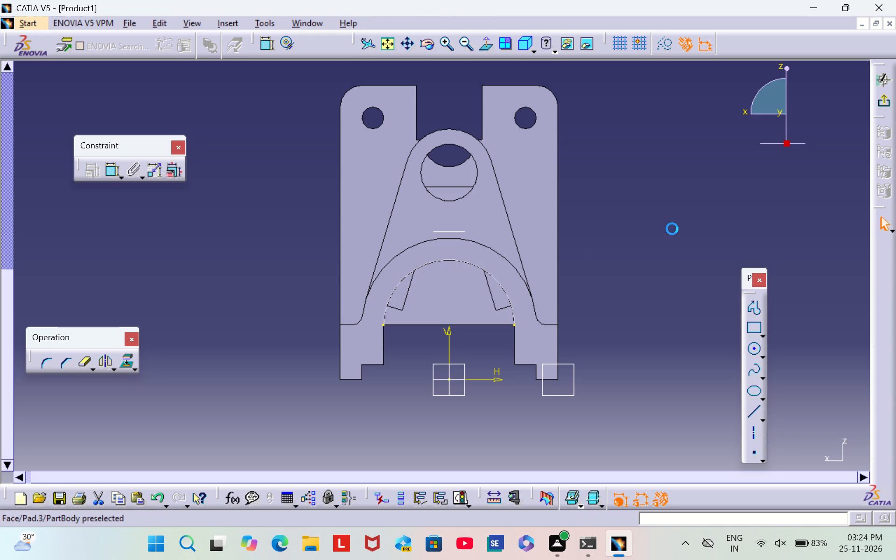
pyautogui.click(674, 221)
pyautogui.click(886, 100)
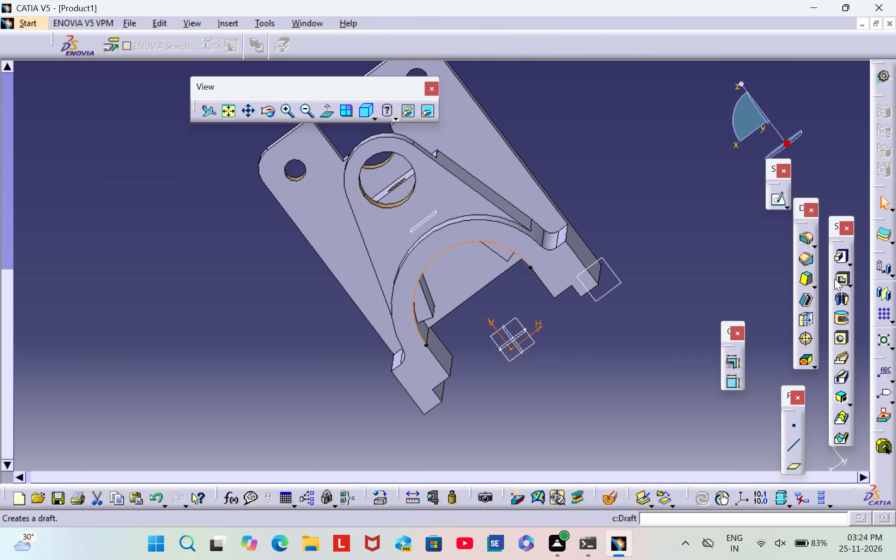
# Pocket the projected arc profile with the Up to last limit and 0 mm offset, clearing the arch opening.
pyautogui.click(834, 278)
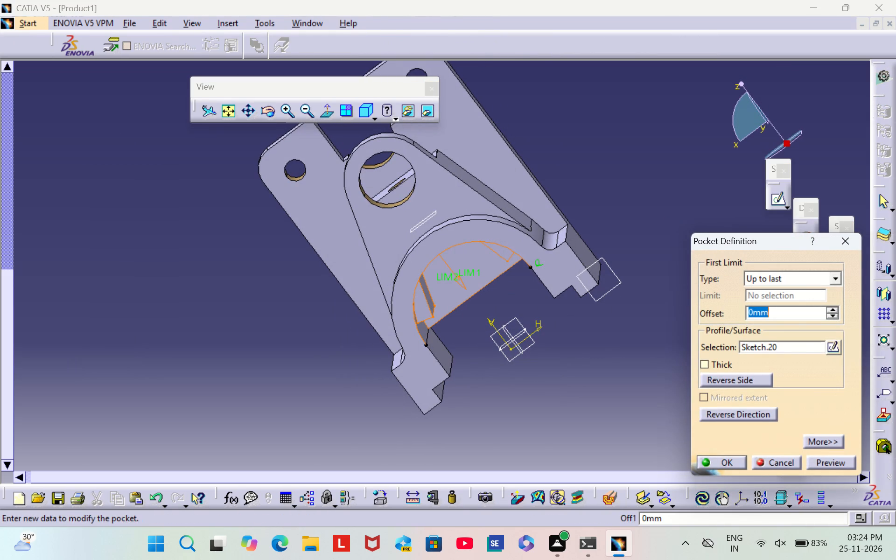
pyautogui.click(729, 460)
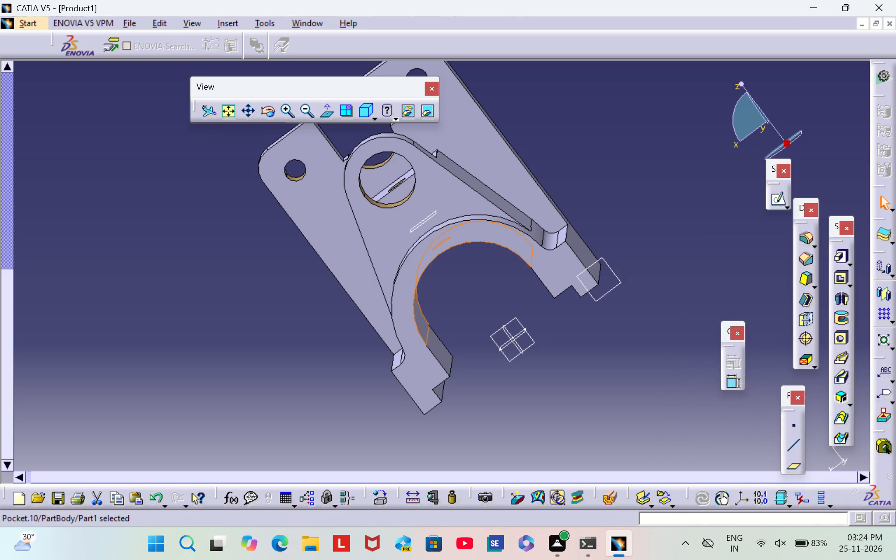
pyautogui.click(658, 210)
# Colour the curved inner face of the arch opening tan.
pyautogui.scroll(-2, 529, 372)
pyautogui.moveTo(529, 370); pyautogui.dragTo(560, 280, button='middle')
pyautogui.moveTo(529, 368); pyautogui.dragTo(560, 280, button='right')
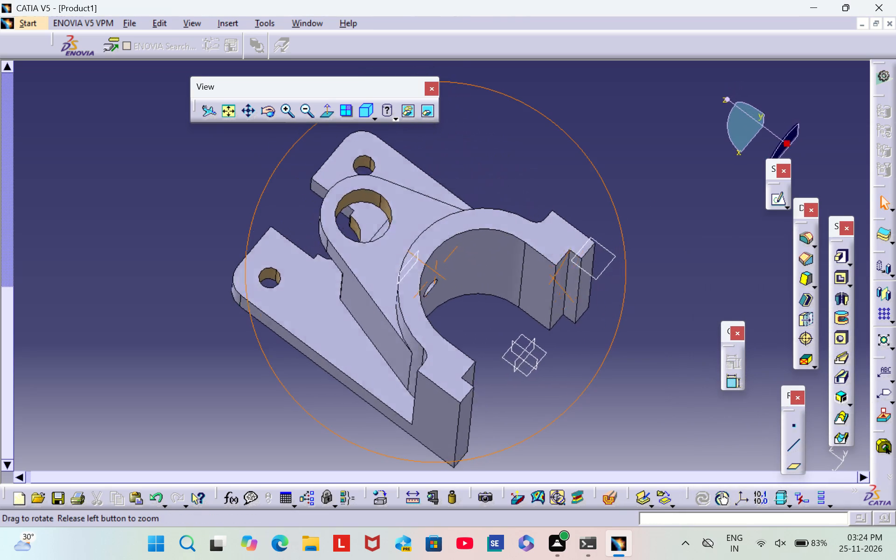
pyautogui.moveTo(560, 280); pyautogui.dragTo(576, 289, button='right')
pyautogui.moveTo(560, 280); pyautogui.dragTo(576, 289, button='middle')
pyautogui.rightClick(458, 265)
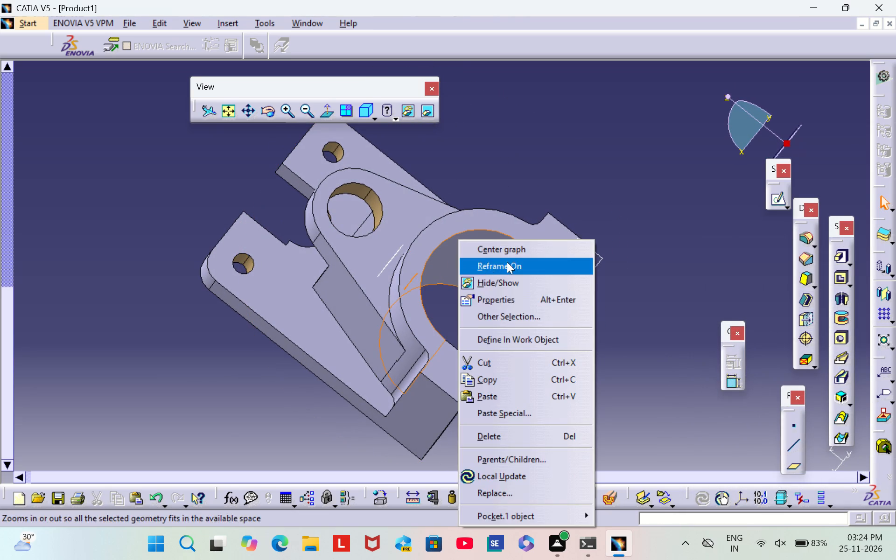
pyautogui.click(544, 305)
pyautogui.click(617, 151)
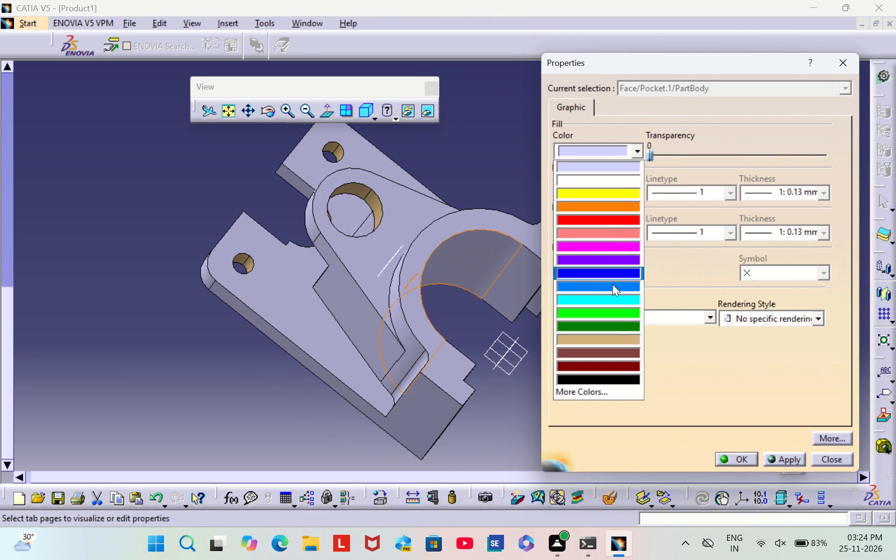
pyautogui.click(615, 336)
pyautogui.click(739, 459)
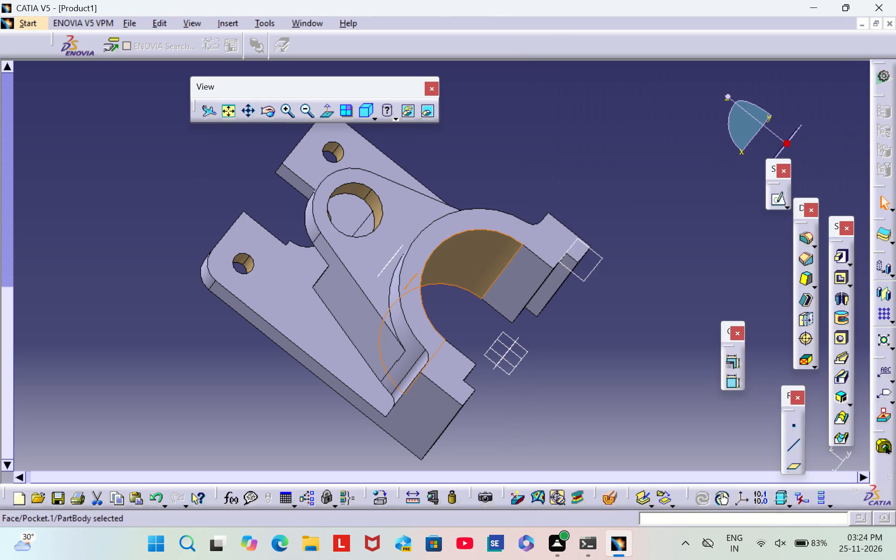
pyautogui.click(178, 184)
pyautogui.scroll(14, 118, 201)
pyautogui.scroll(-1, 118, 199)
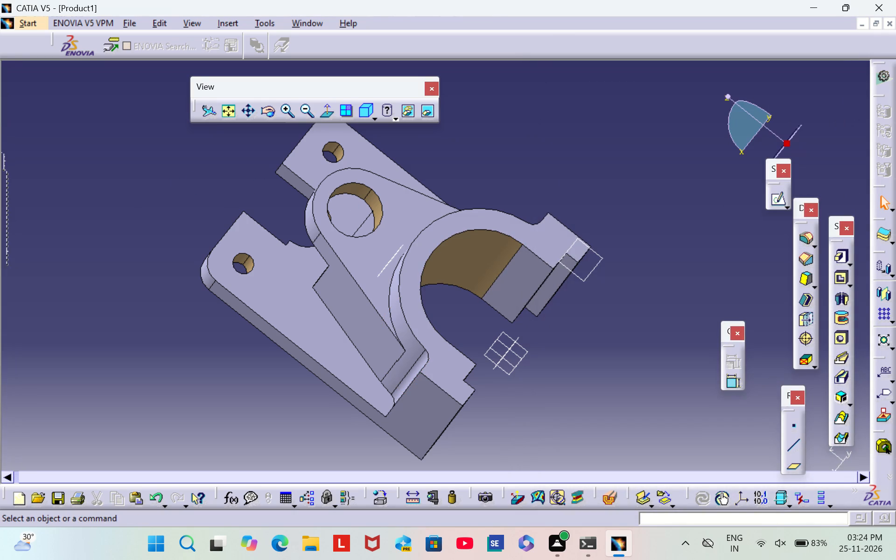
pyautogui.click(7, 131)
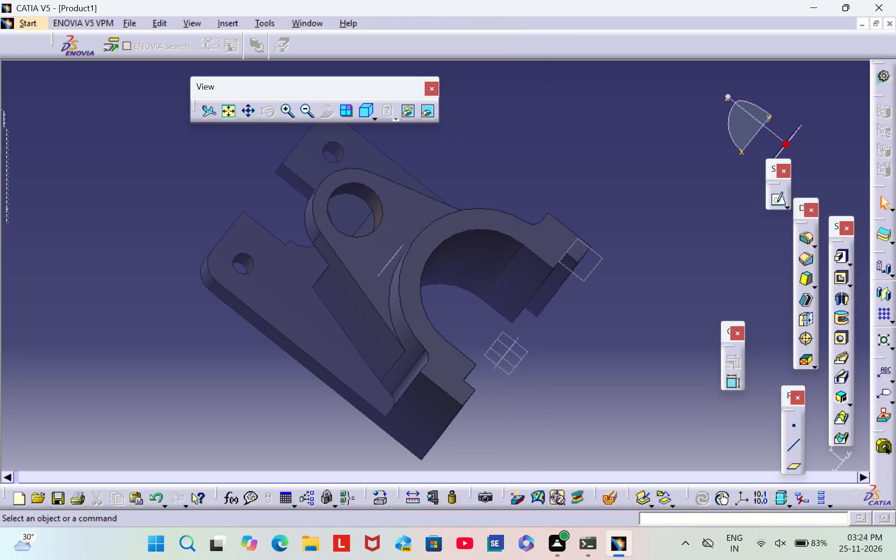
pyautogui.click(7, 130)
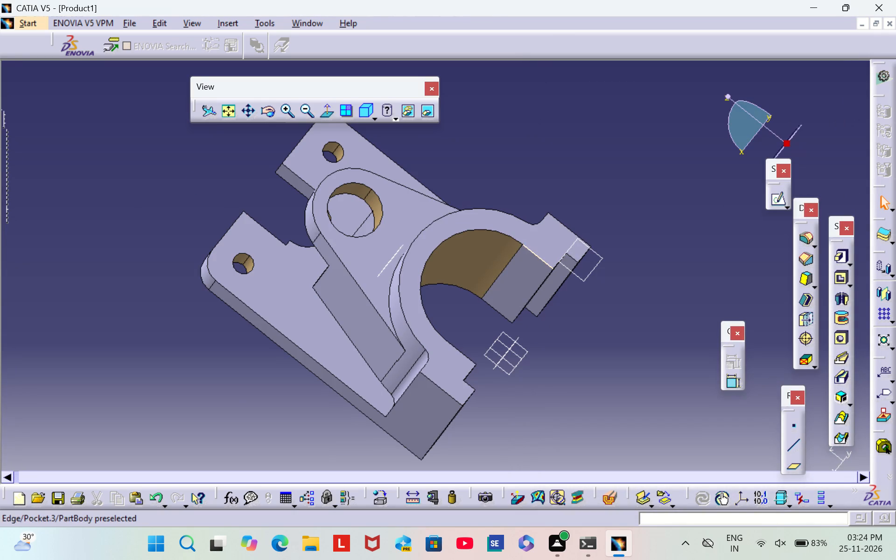
# Colour the flat inner face adjoining the curved wall of the arch opening tan.
pyautogui.rightClick(512, 278)
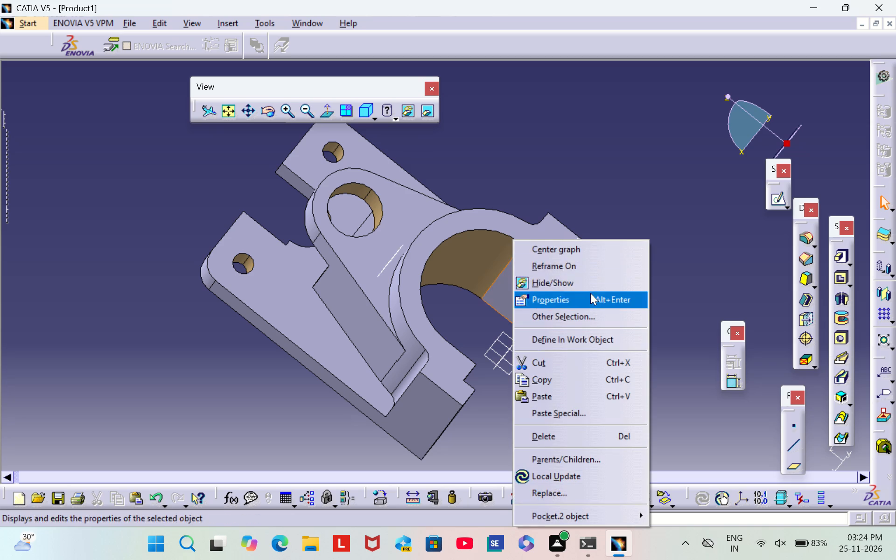
pyautogui.click(591, 294)
pyautogui.click(580, 150)
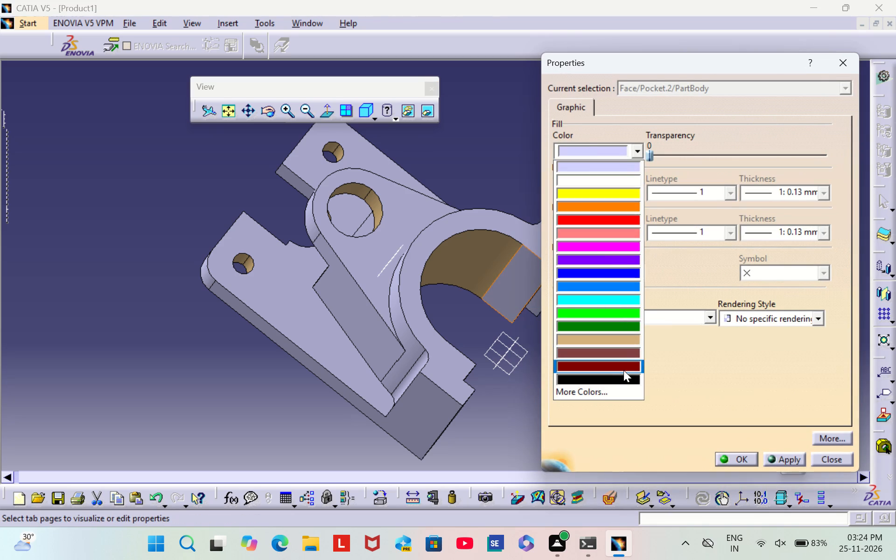
pyautogui.click(616, 336)
pyautogui.click(740, 459)
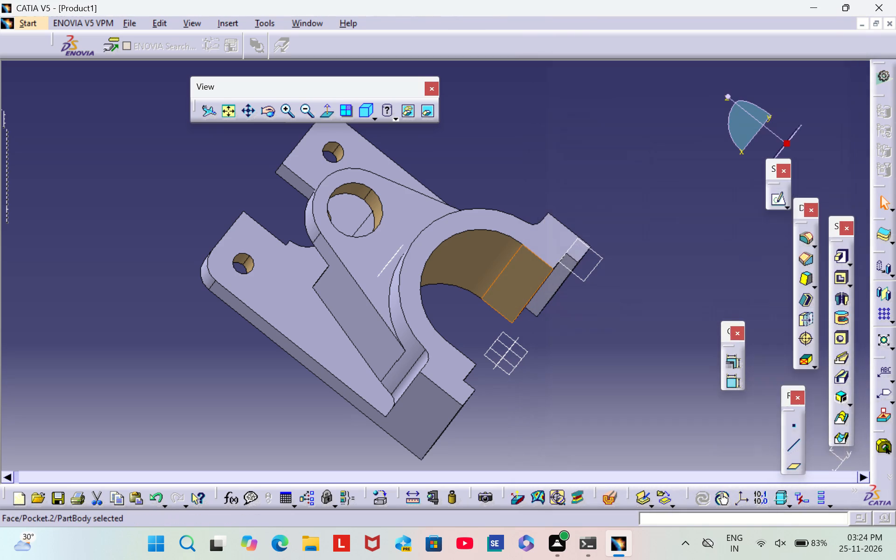
# Colour the broad face of the end plate containing the two small holes dark red.
pyautogui.rightClick(291, 312)
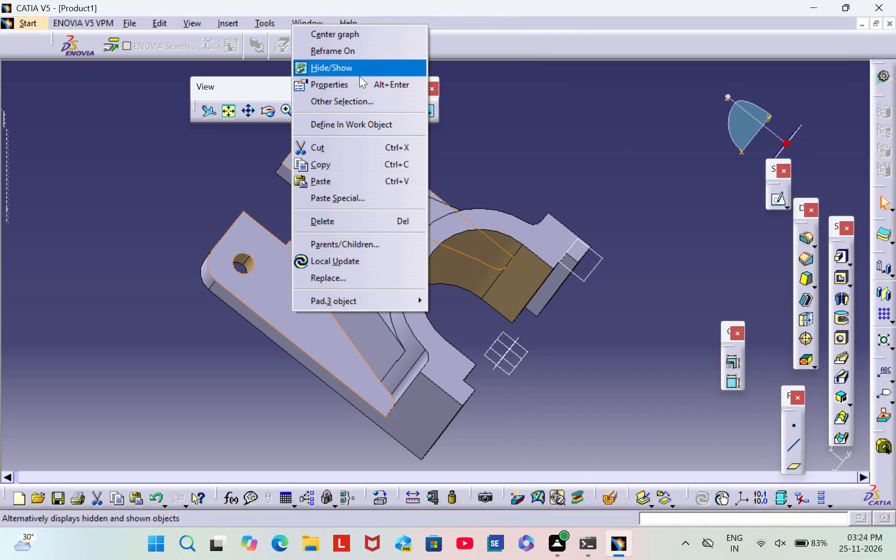
pyautogui.click(358, 89)
pyautogui.click(580, 131)
pyautogui.click(580, 151)
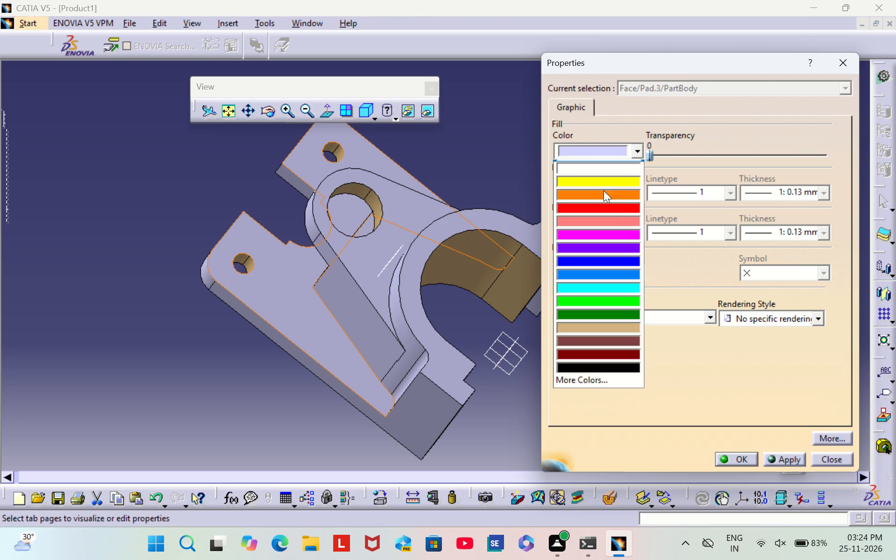
pyautogui.click(632, 364)
pyautogui.click(737, 454)
pyautogui.click(565, 166)
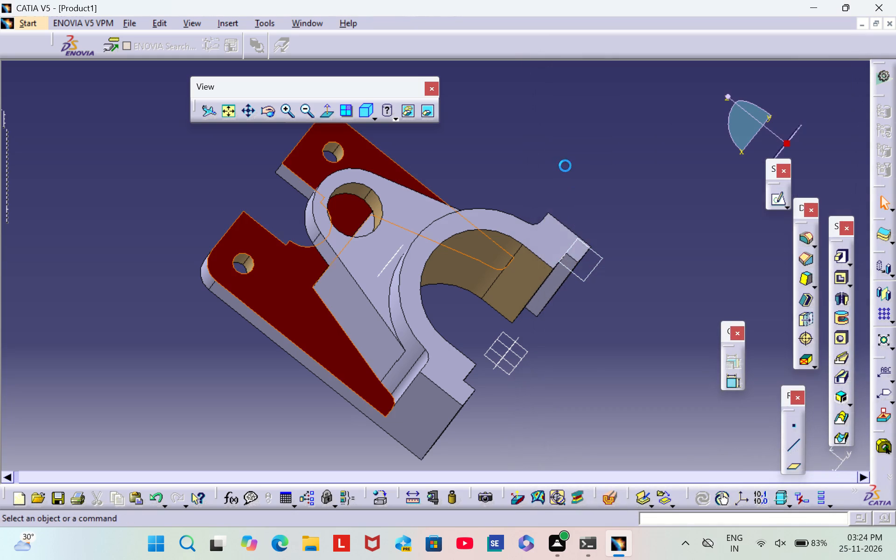
# Colour the front face of the support around its large hole dark red.
pyautogui.rightClick(392, 247)
pyautogui.click(468, 302)
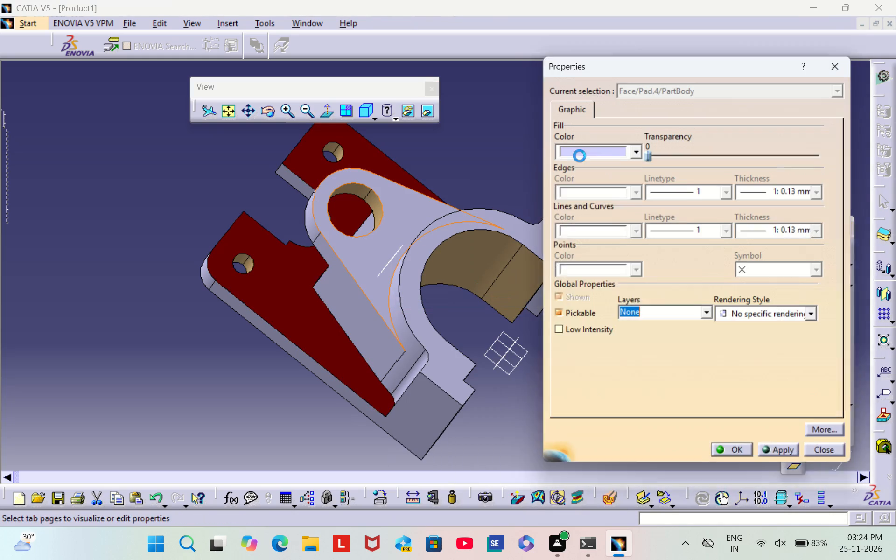
pyautogui.click(580, 146)
pyautogui.click(609, 369)
pyautogui.click(735, 453)
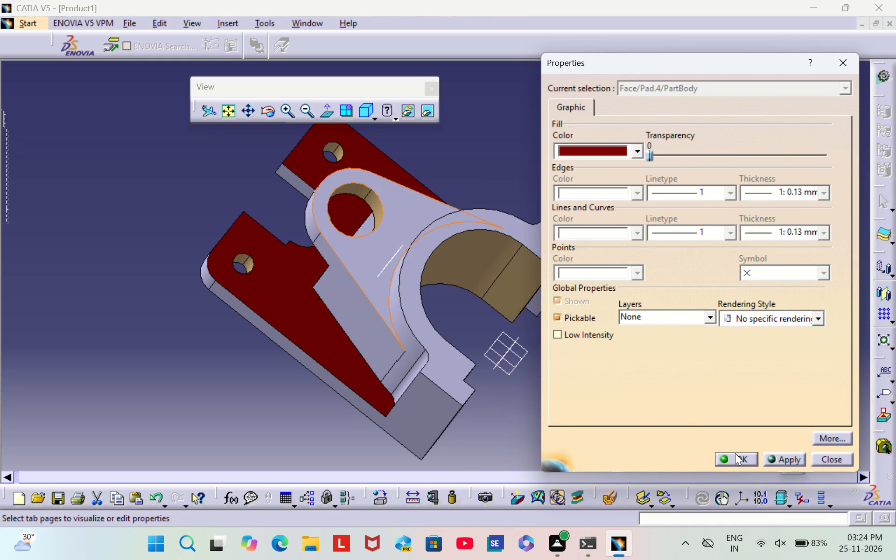
# Colour the sloping side face between the holed support and the end plate dark red.
pyautogui.rightClick(355, 317)
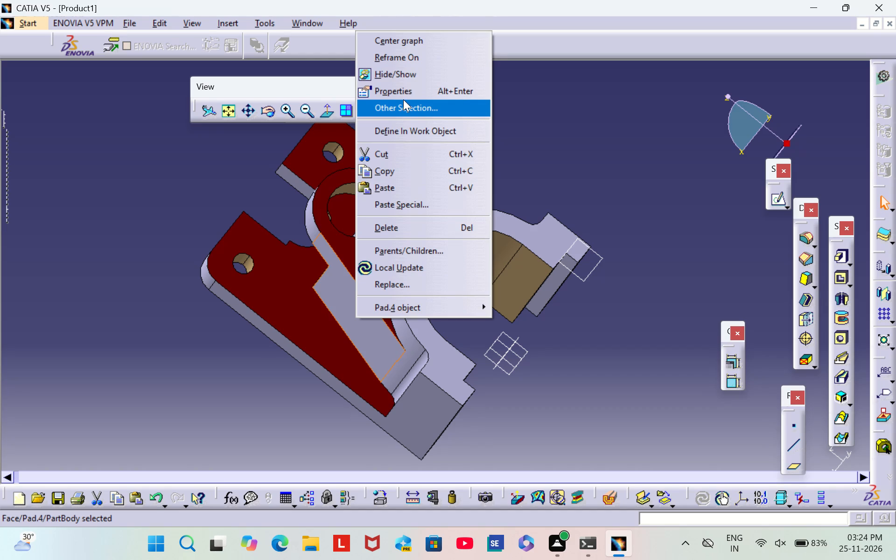
pyautogui.click(405, 95)
pyautogui.click(569, 151)
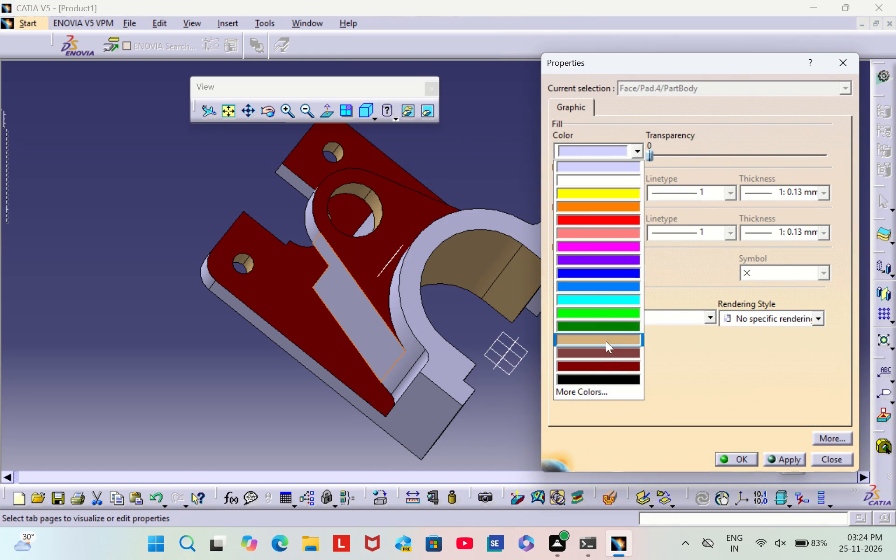
pyautogui.click(606, 366)
pyautogui.click(742, 455)
pyautogui.click(682, 296)
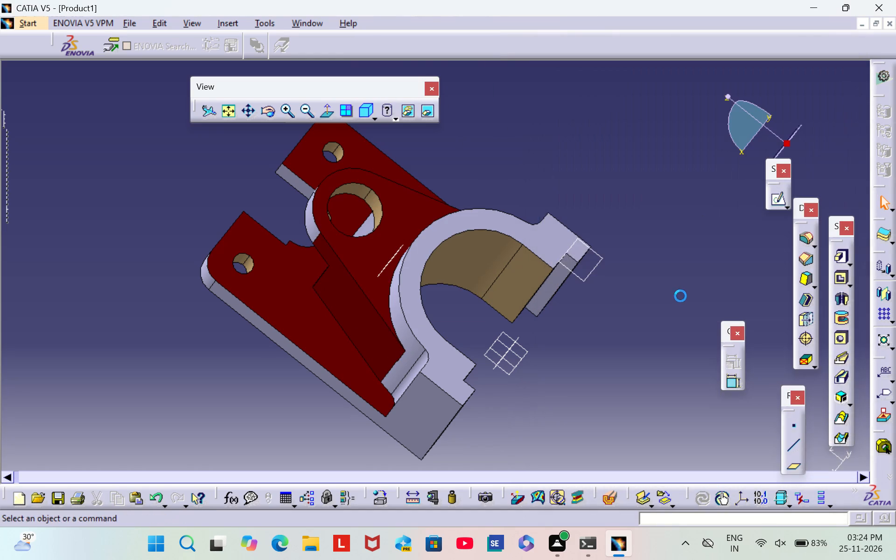
# Colour the front face of the arched base dark red.
pyautogui.rightClick(508, 226)
pyautogui.click(568, 287)
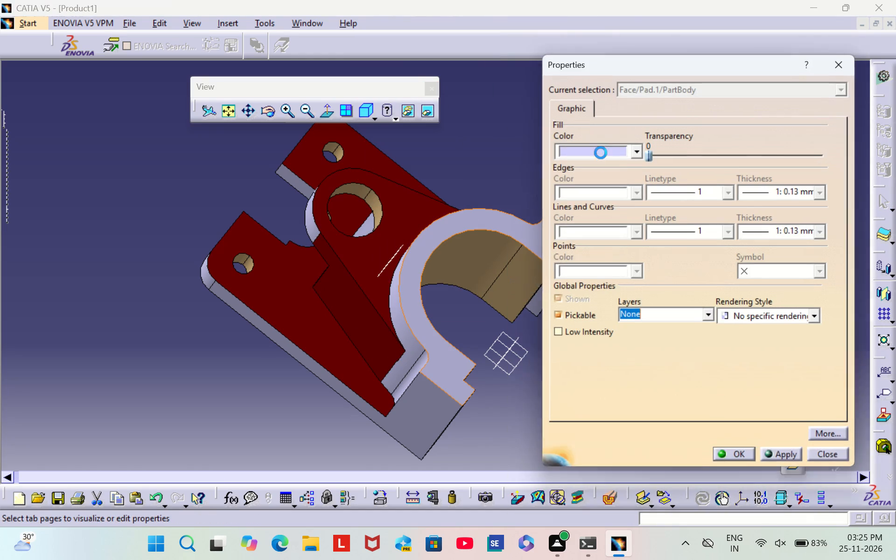
pyautogui.click(597, 154)
pyautogui.click(630, 366)
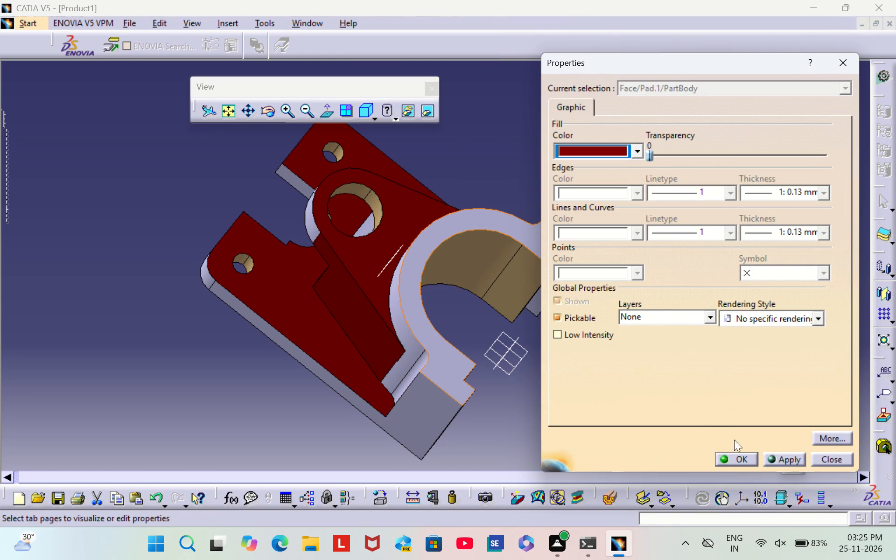
pyautogui.click(744, 455)
pyautogui.click(614, 204)
# Colour the flat outer side face of the arched base, running along to the end plate, dark red.
pyautogui.moveTo(612, 187); pyautogui.dragTo(566, 269, button='right')
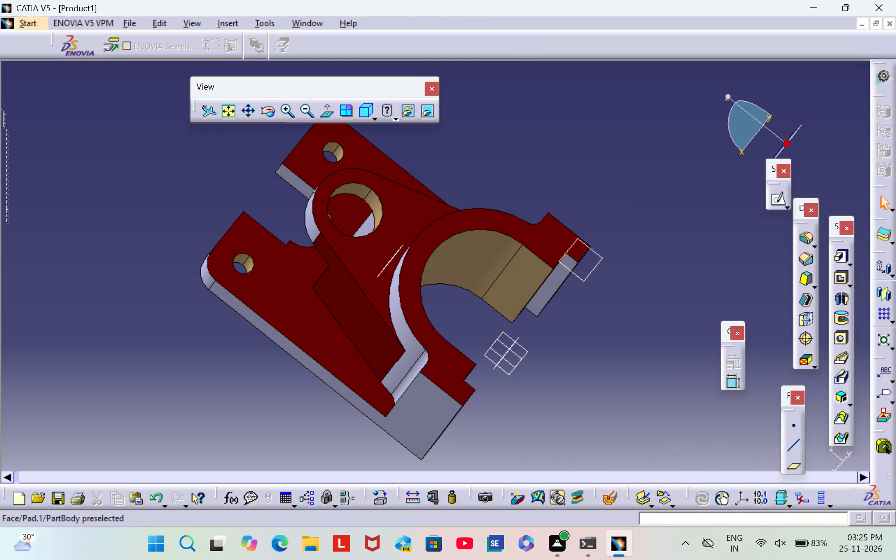
pyautogui.moveTo(566, 269); pyautogui.dragTo(539, 302, button='right')
pyautogui.scroll(-1, 567, 140)
pyautogui.moveTo(567, 140); pyautogui.dragTo(466, 300, button='middle')
pyautogui.moveTo(565, 143); pyautogui.dragTo(466, 300, button='right')
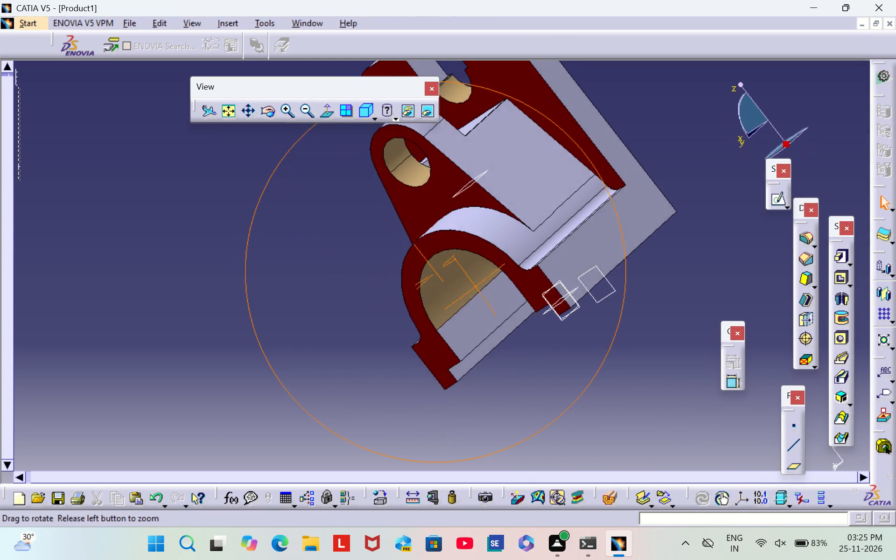
pyautogui.moveTo(466, 300); pyautogui.dragTo(455, 309, button='middle')
pyautogui.moveTo(466, 300); pyautogui.dragTo(455, 309, button='right')
pyautogui.rightClick(605, 239)
pyautogui.click(662, 296)
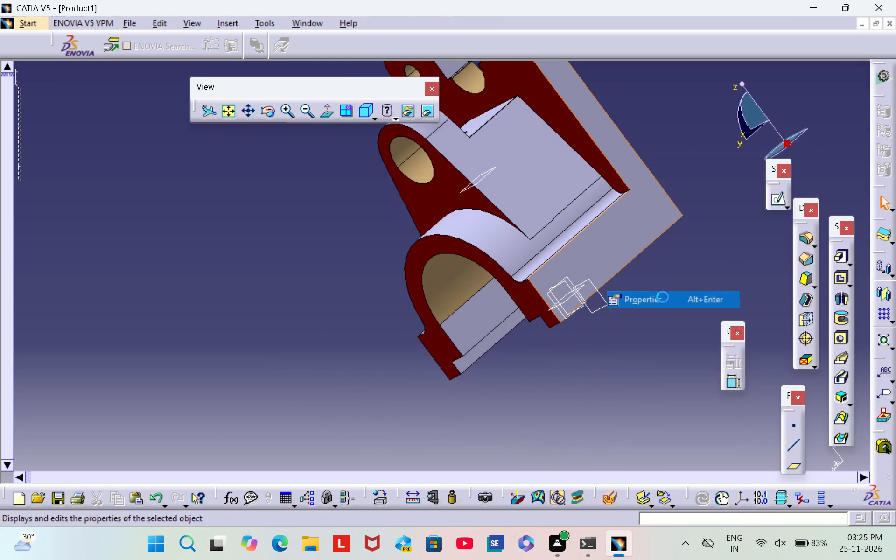
pyautogui.click(608, 145)
pyautogui.click(618, 365)
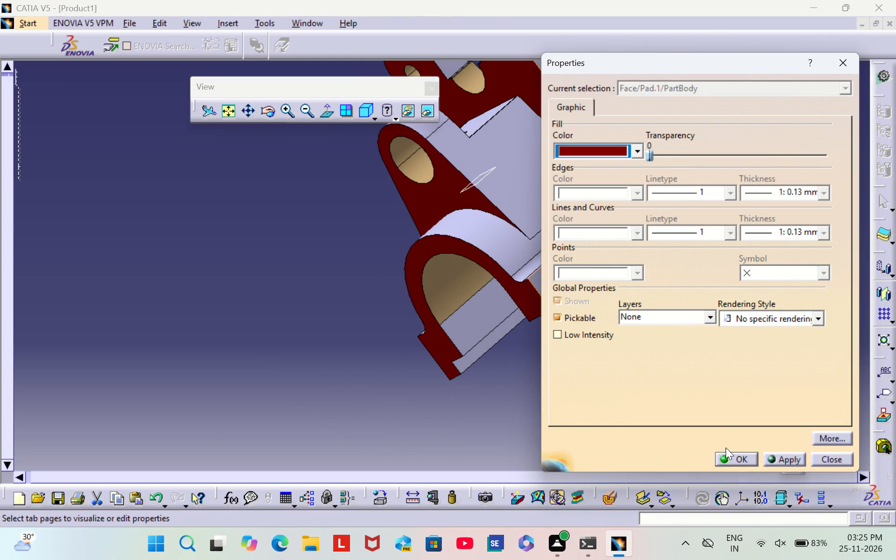
pyautogui.click(736, 466)
pyautogui.click(739, 459)
pyautogui.click(672, 364)
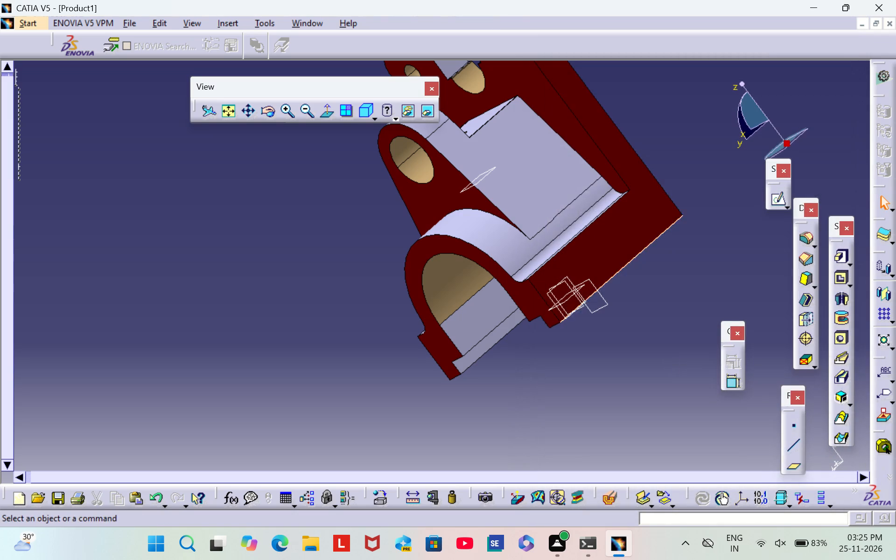
# Colour the mirrored sloping side face between the holed support and the end plate dark red.
pyautogui.rightClick(545, 192)
pyautogui.click(600, 254)
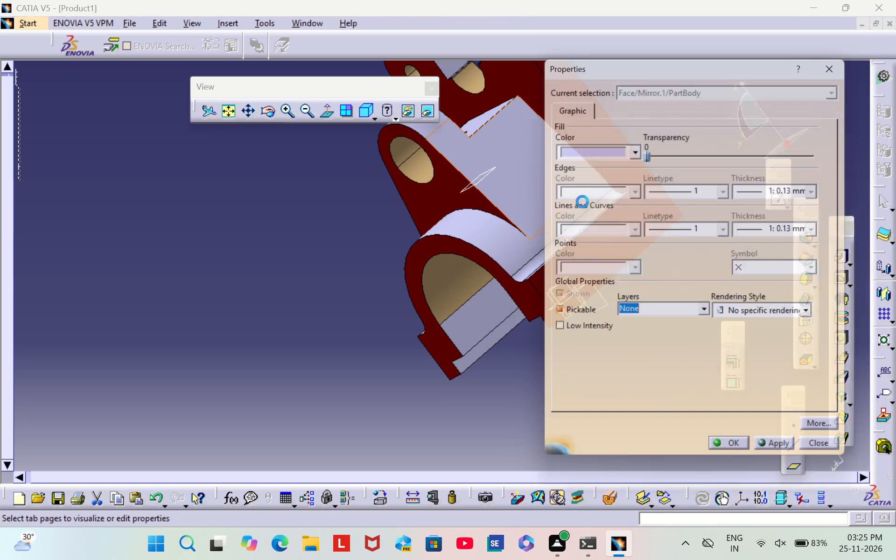
pyautogui.click(588, 149)
pyautogui.click(623, 368)
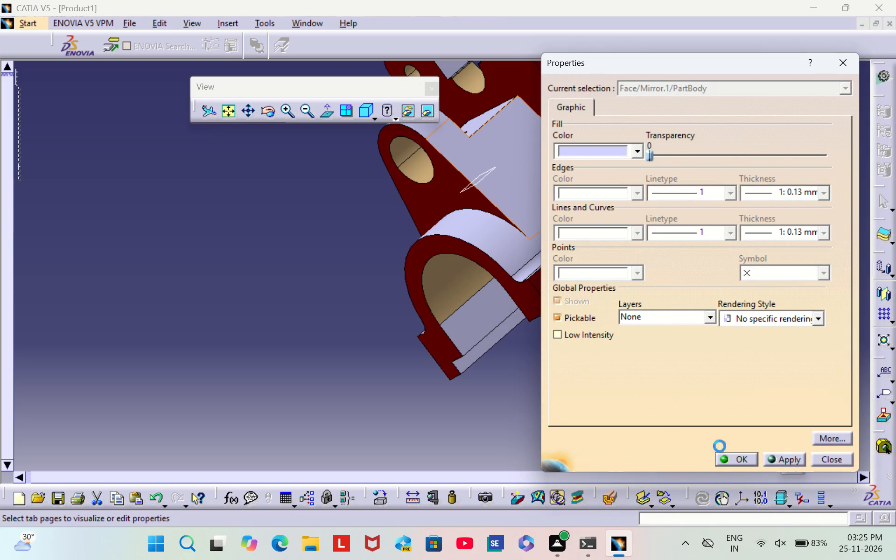
pyautogui.click(735, 457)
pyautogui.click(658, 383)
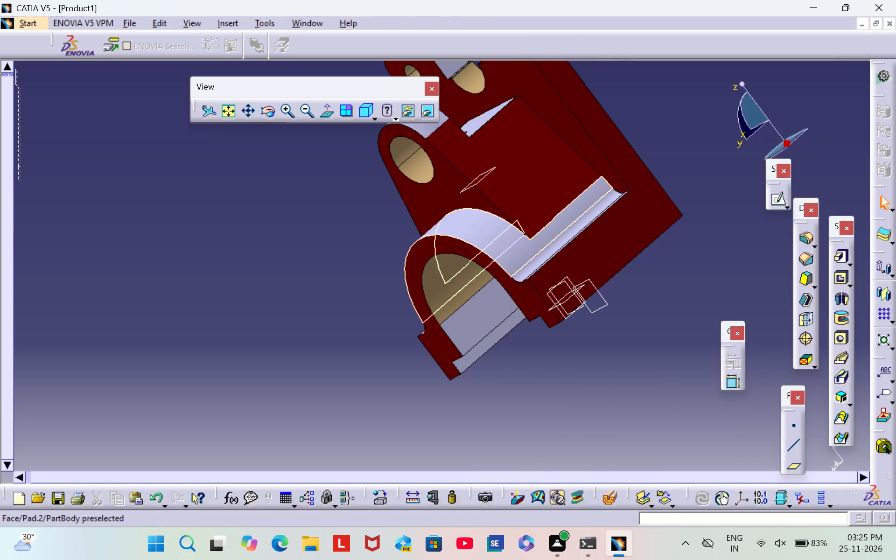
# Colour the curved outer face on top of the arch dark red.
pyautogui.rightClick(464, 230)
pyautogui.click(535, 290)
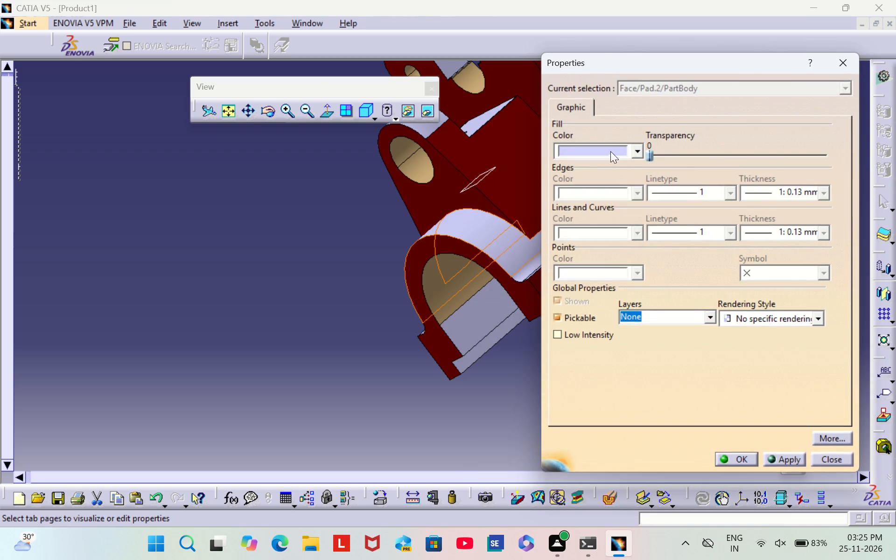
pyautogui.click(610, 150)
pyautogui.click(633, 367)
pyautogui.click(735, 453)
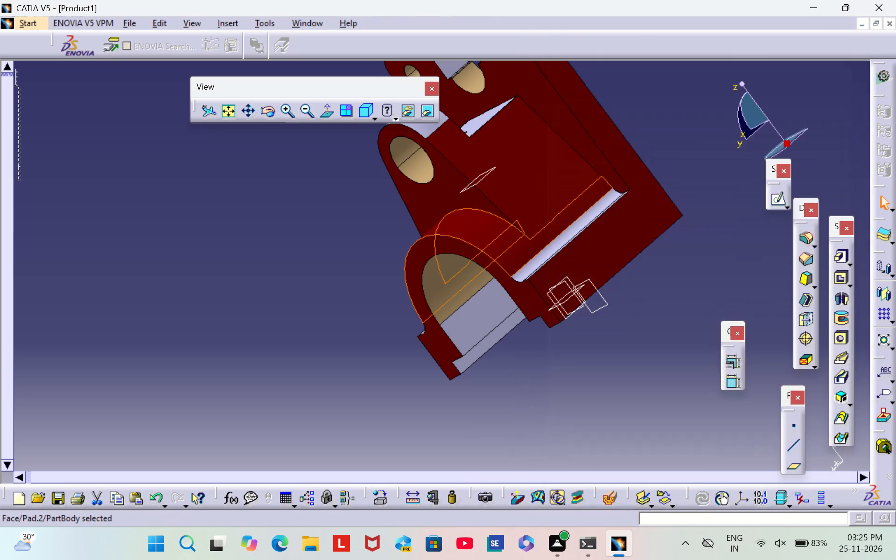
pyautogui.click(683, 343)
# Colour the long fillet face between the arch's outer surface and the base side dark red.
pyautogui.rightClick(571, 229)
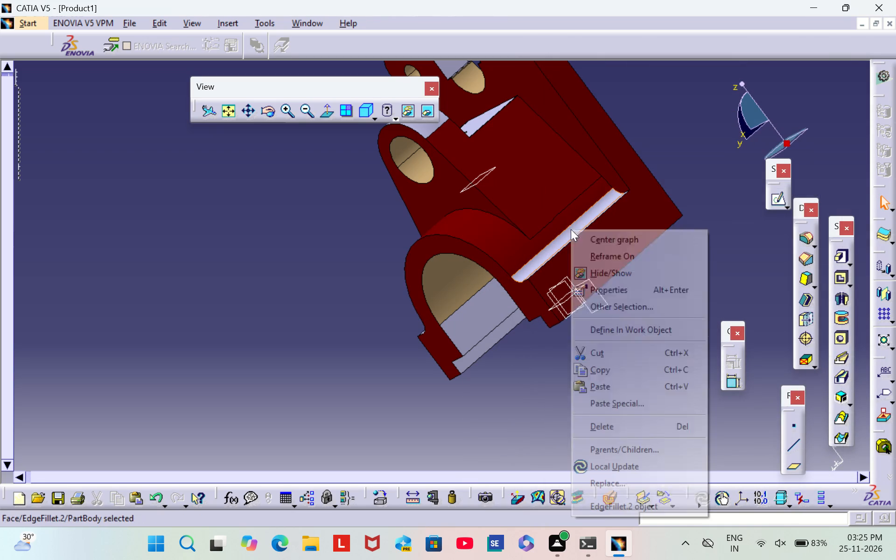
pyautogui.click(637, 287)
pyautogui.click(598, 155)
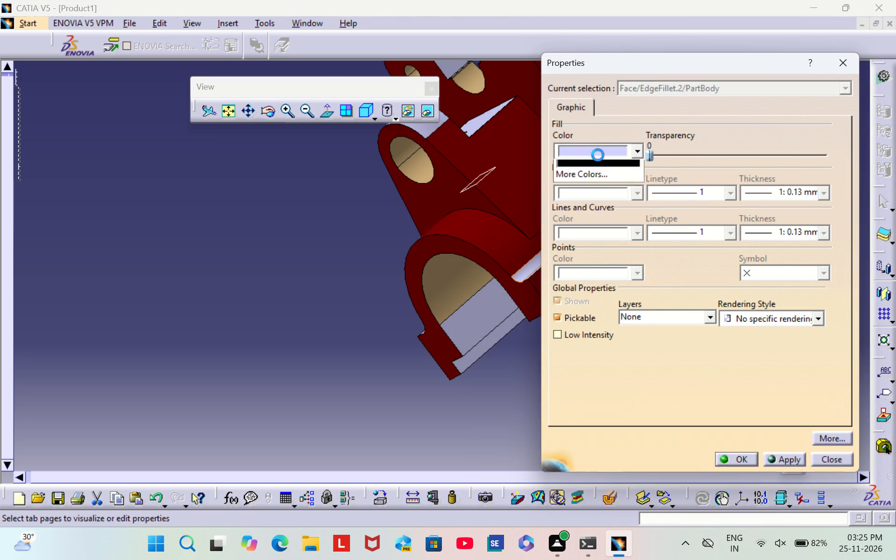
pyautogui.click(618, 367)
pyautogui.click(742, 460)
pyautogui.click(677, 375)
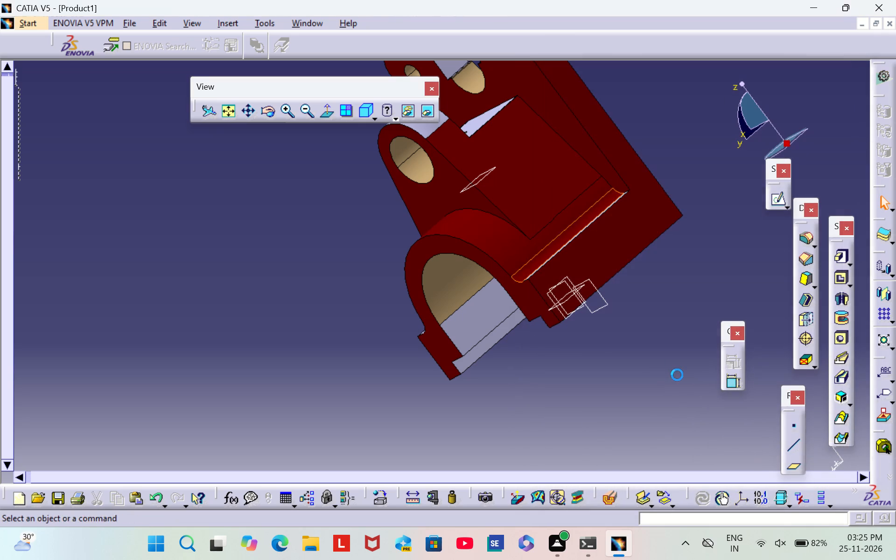
# Colour the flat inner side face of the arch opening, below the curved surface, tan.
pyautogui.rightClick(470, 320)
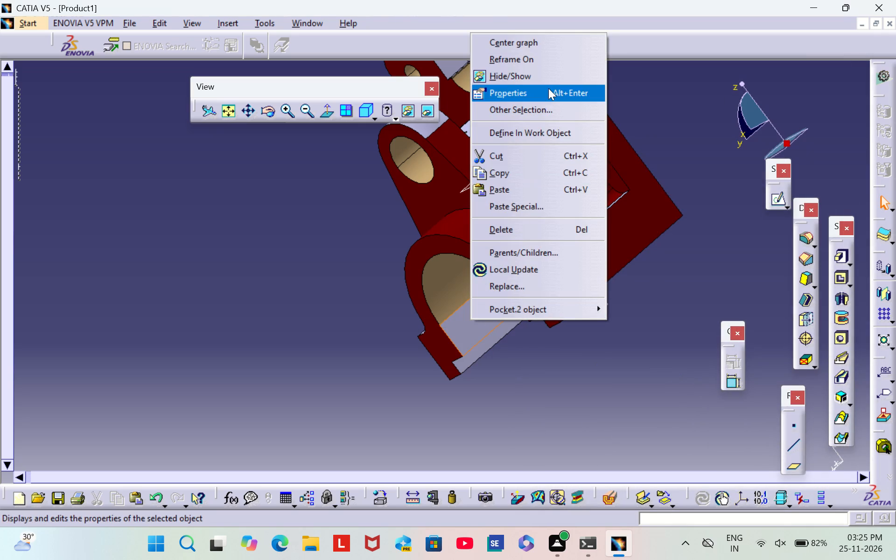
pyautogui.click(548, 87)
pyautogui.click(618, 152)
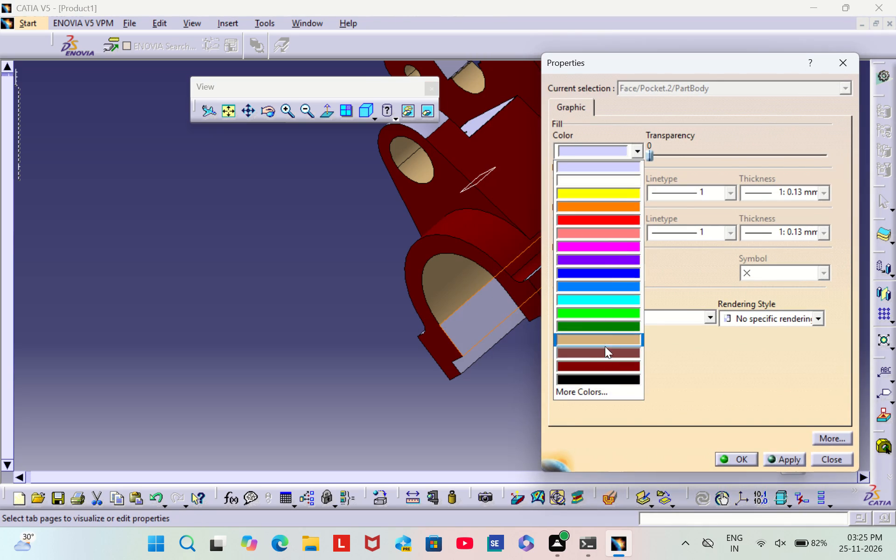
pyautogui.click(609, 333)
pyautogui.click(596, 147)
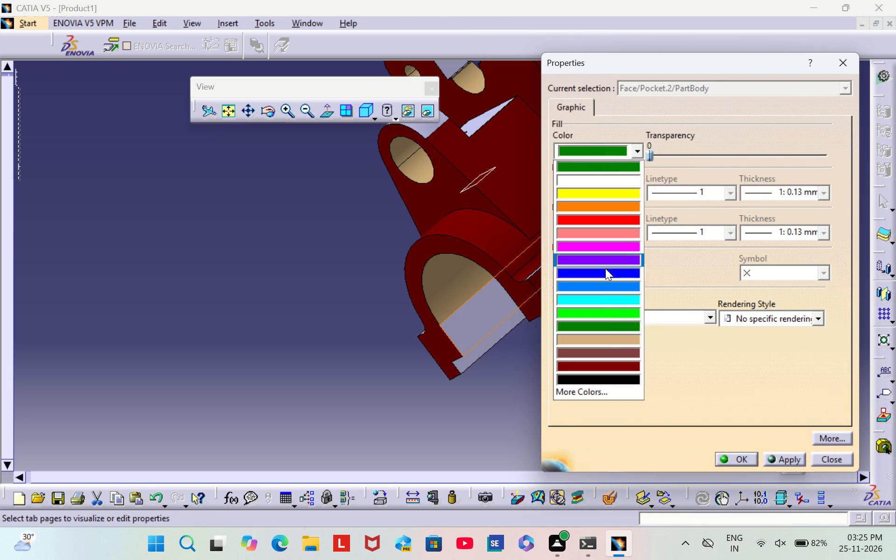
pyautogui.click(612, 336)
pyautogui.click(739, 461)
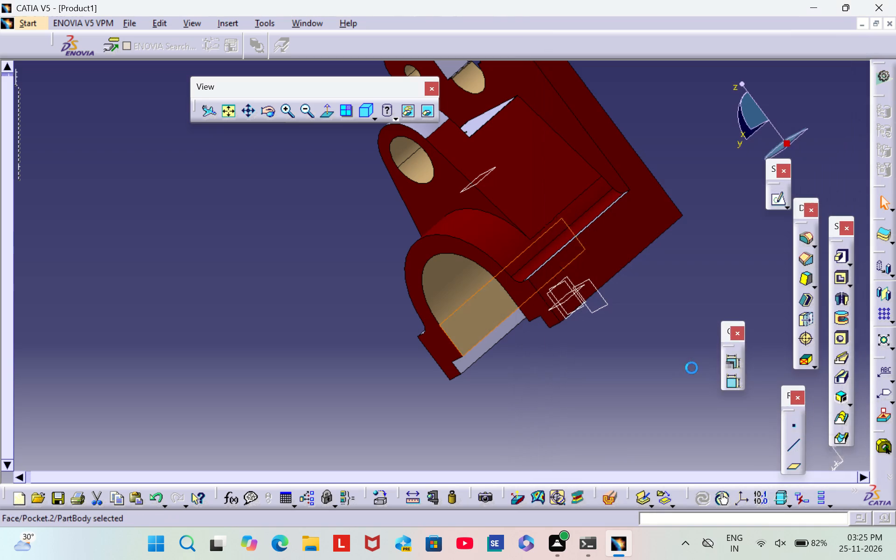
pyautogui.click(692, 368)
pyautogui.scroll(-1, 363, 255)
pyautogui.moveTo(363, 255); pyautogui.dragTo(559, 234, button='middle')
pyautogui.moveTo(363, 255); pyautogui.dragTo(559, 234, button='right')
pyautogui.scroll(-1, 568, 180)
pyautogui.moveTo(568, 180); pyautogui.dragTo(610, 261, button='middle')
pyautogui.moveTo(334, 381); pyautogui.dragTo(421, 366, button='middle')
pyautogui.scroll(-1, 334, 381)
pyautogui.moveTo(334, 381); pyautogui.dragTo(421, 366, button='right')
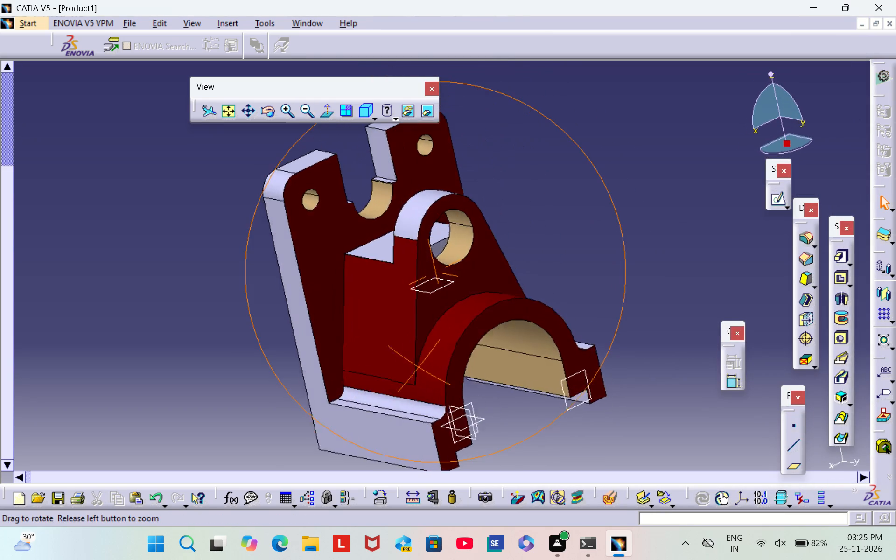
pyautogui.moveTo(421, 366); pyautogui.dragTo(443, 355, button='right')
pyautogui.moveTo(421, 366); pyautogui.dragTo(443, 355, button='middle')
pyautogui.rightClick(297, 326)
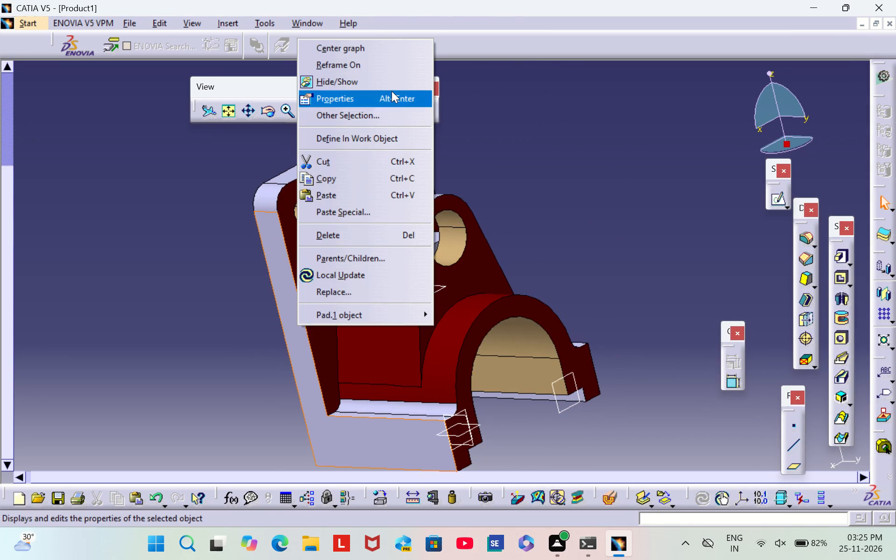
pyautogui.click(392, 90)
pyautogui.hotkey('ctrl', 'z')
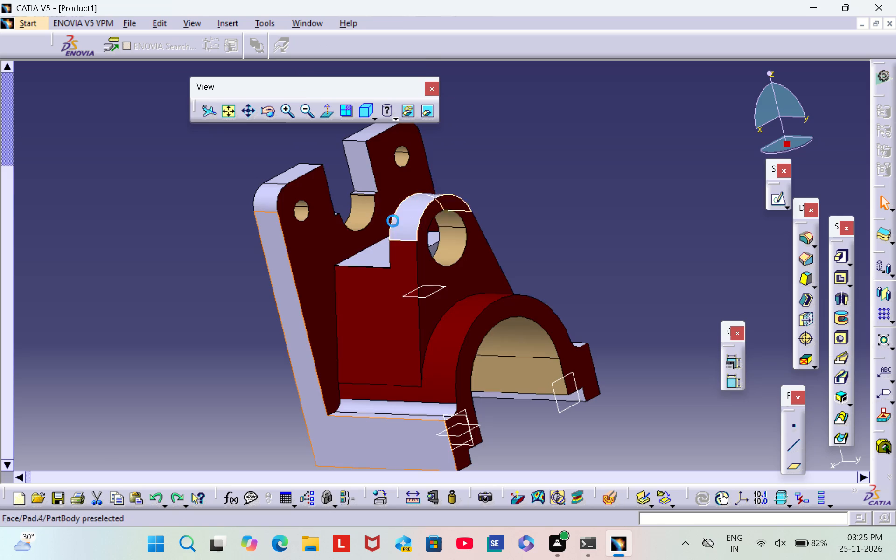
# Colour the flat outer side face of the end plate and base on the uncoloured fillet's side dark red.
pyautogui.rightClick(269, 246)
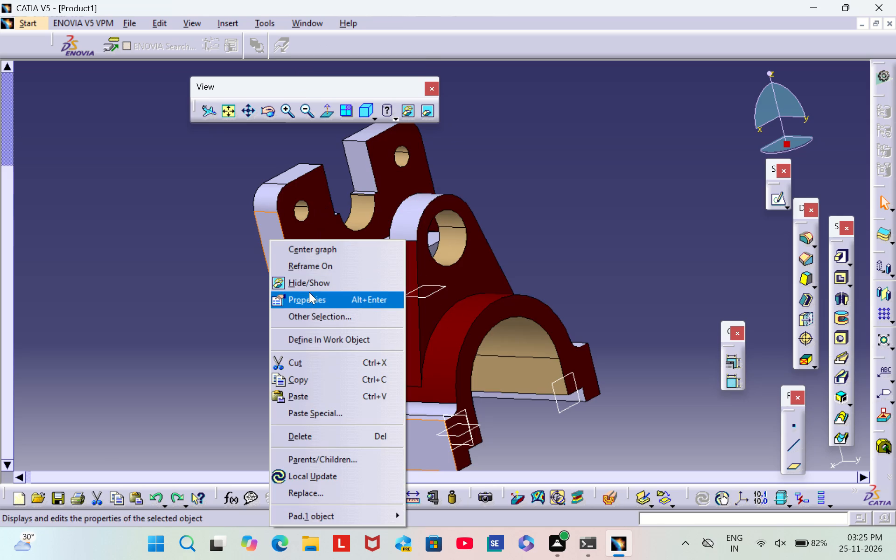
pyautogui.click(310, 296)
pyautogui.click(626, 149)
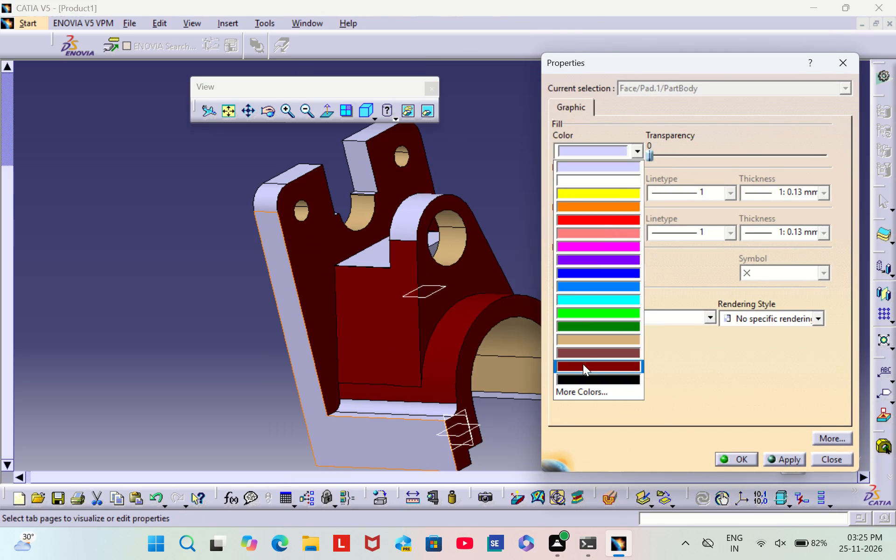
pyautogui.click(583, 364)
pyautogui.click(734, 457)
pyautogui.click(633, 223)
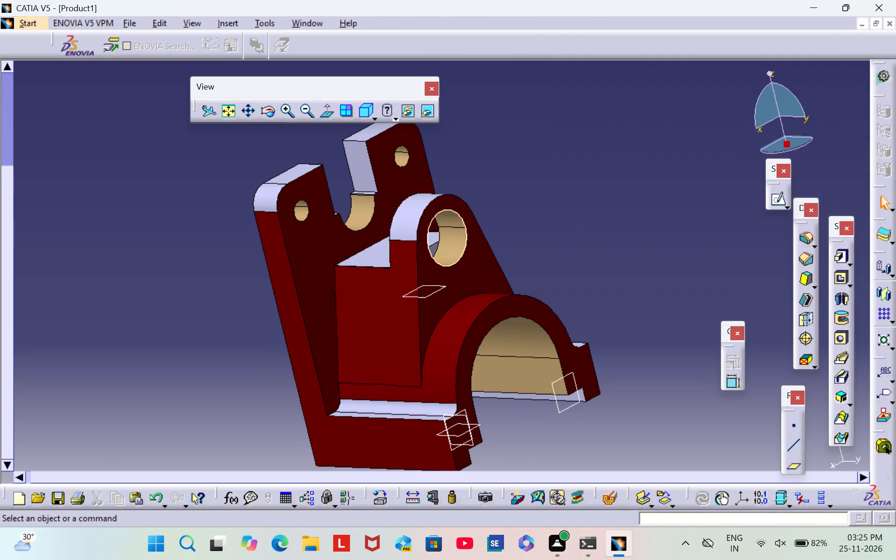
# Colour the flat top face of the block between the holed support and the end plate dark red.
pyautogui.rightClick(365, 257)
pyautogui.click(427, 303)
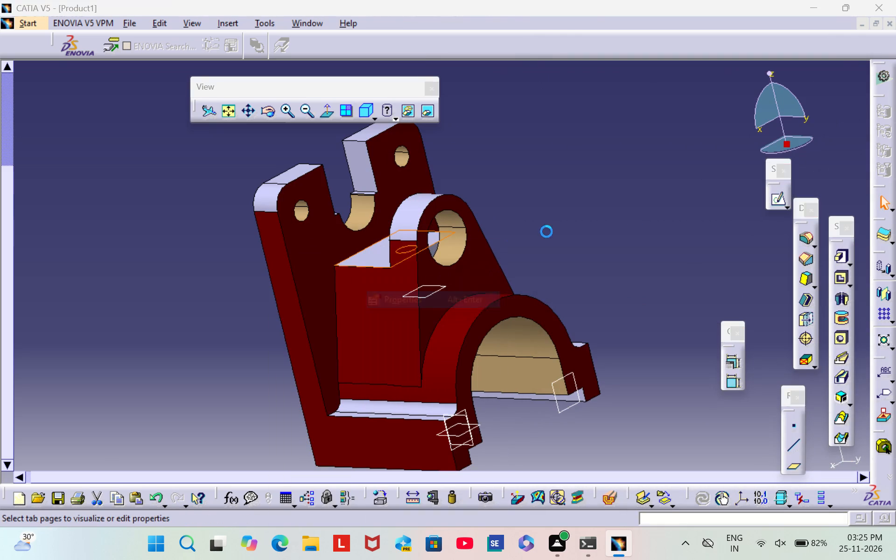
pyautogui.moveTo(601, 145); pyautogui.dragTo(601, 156)
pyautogui.click(604, 363)
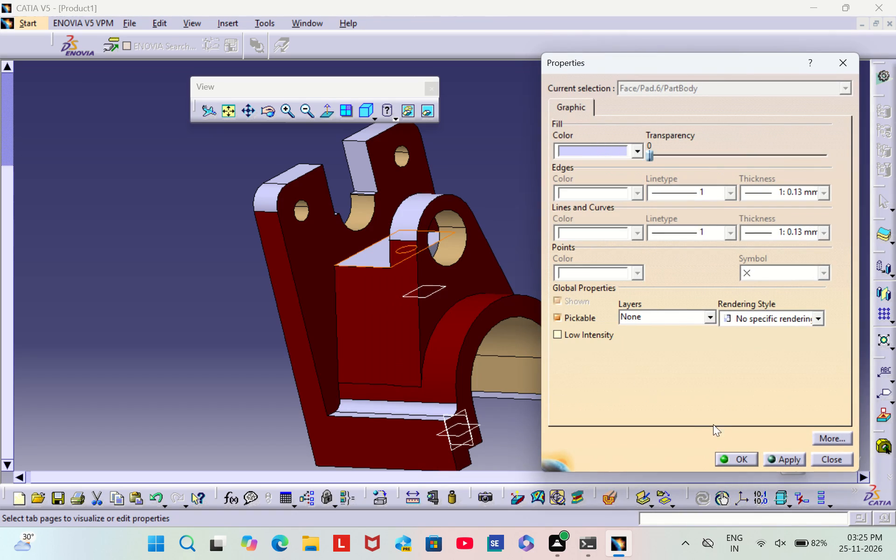
pyautogui.click(737, 454)
pyautogui.click(614, 191)
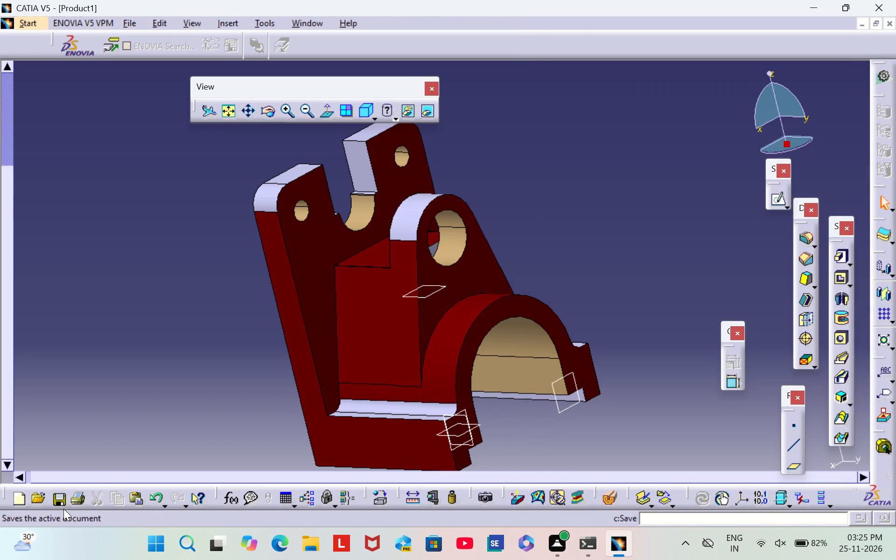
# Save the part as PART 1 in CATPart format on the Desktop, accepting the update of its links.
pyautogui.click(362, 114)
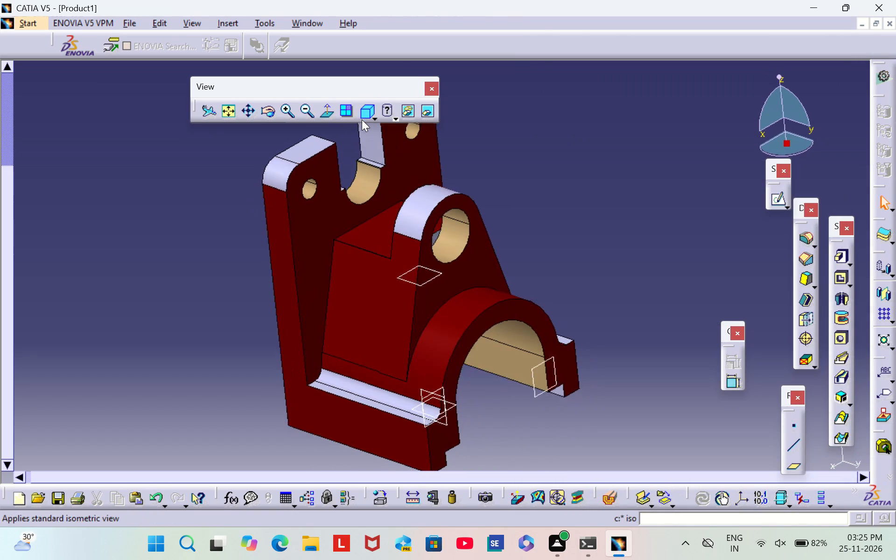
pyautogui.click(307, 111)
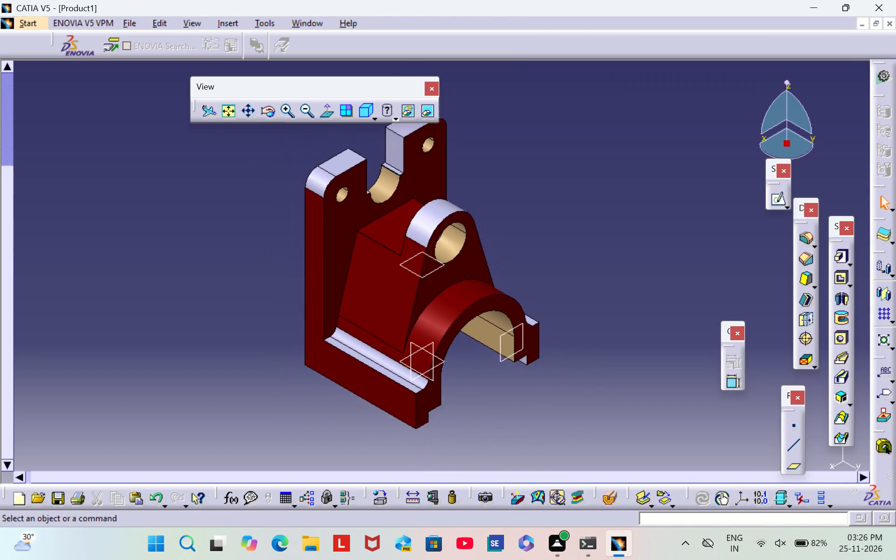
pyautogui.click(61, 499)
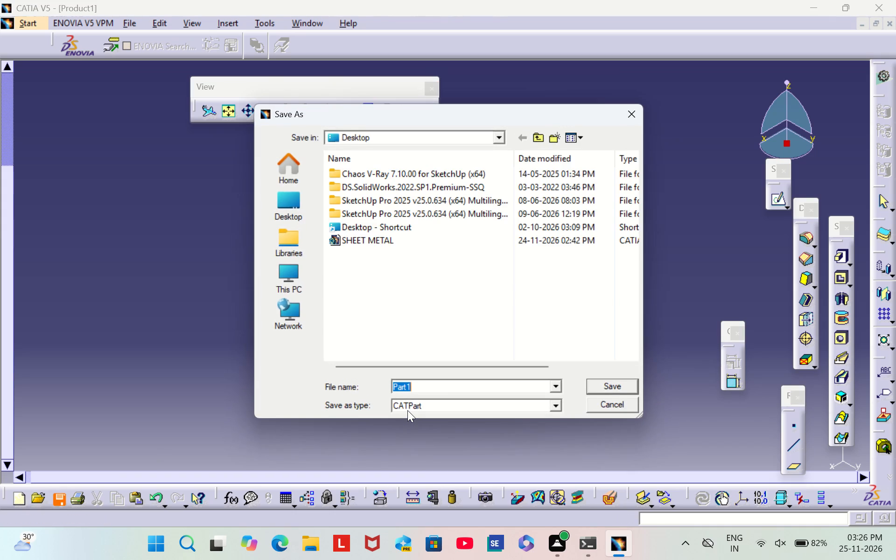
pyautogui.press('BackSpace')
pyautogui.write('PART 1')
pyautogui.click(595, 387)
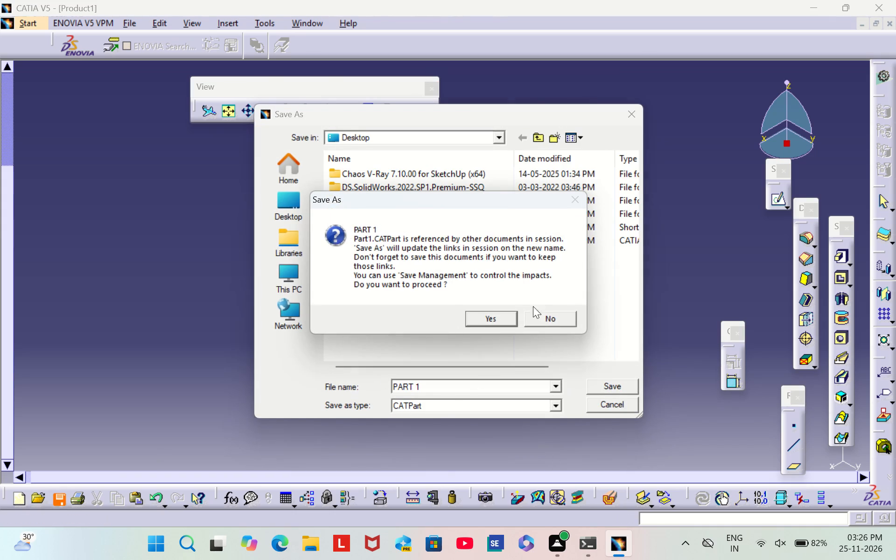
pyautogui.click(495, 317)
# Print the document to an output file named PART 1 on the Desktop.
pyautogui.click(77, 495)
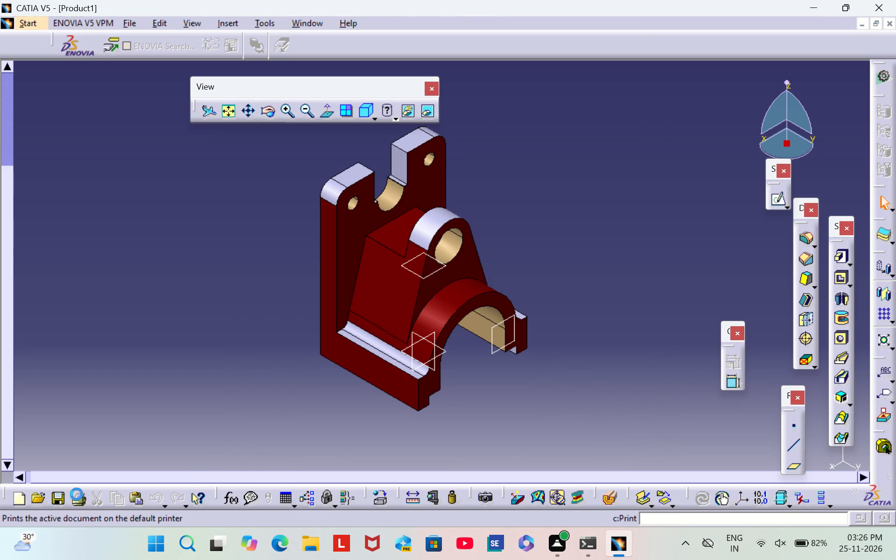
pyautogui.write('PART 1')
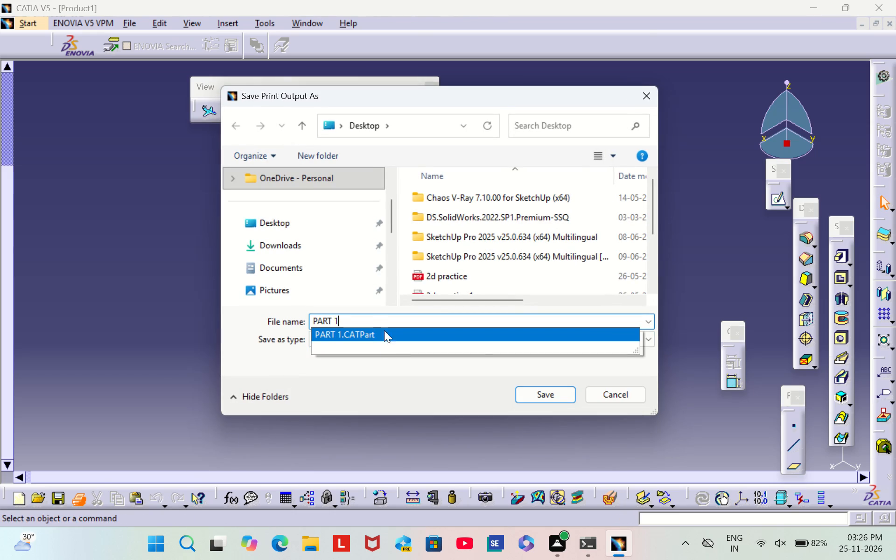
pyautogui.click(526, 392)
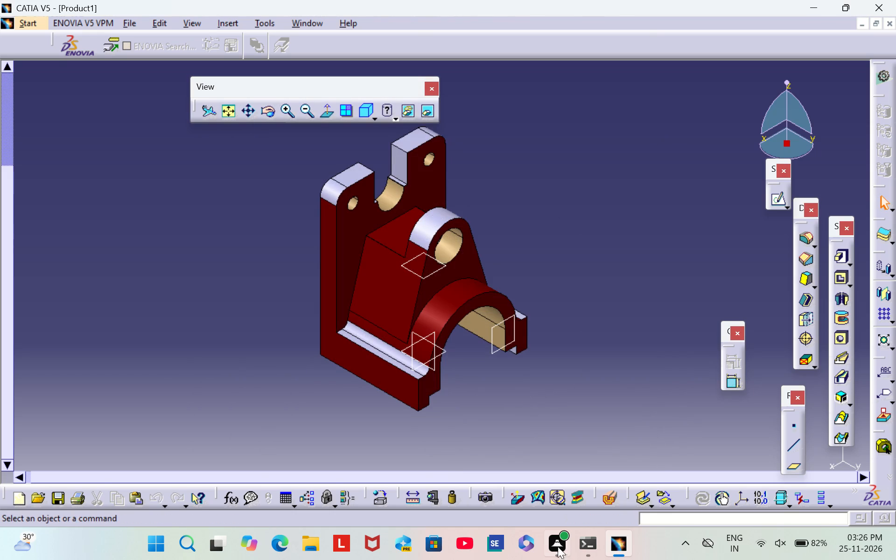